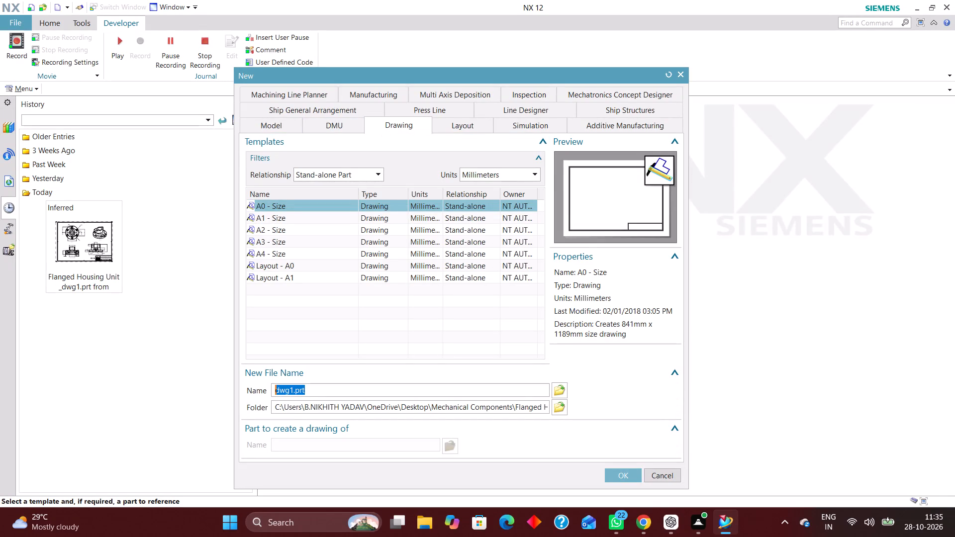
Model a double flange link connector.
Create a new millimetre part from the Model template in the Mechanical Components\Double Flange Link Connector folder on the Desktop.
{"action": "left_click", "coordinate": [280, 119]}
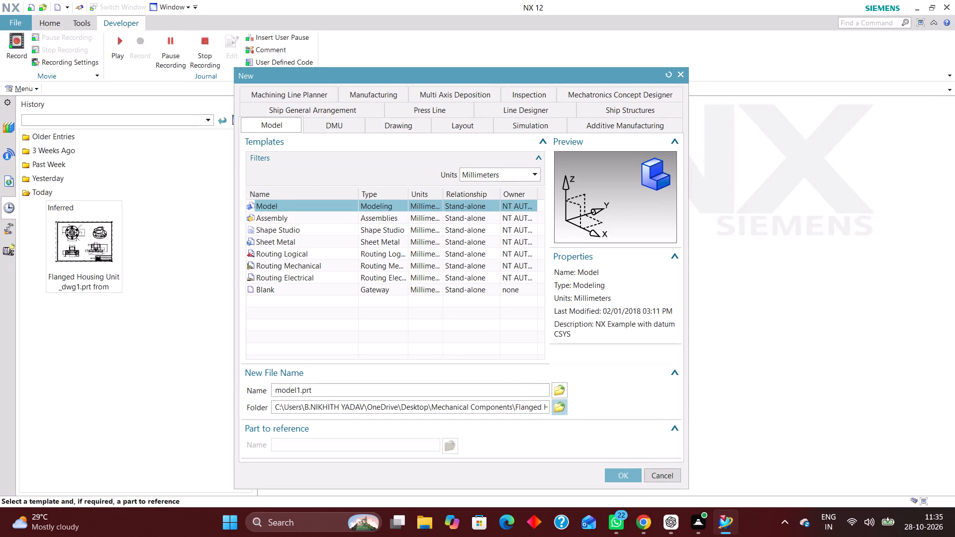
{"action": "left_click", "coordinate": [564, 405]}
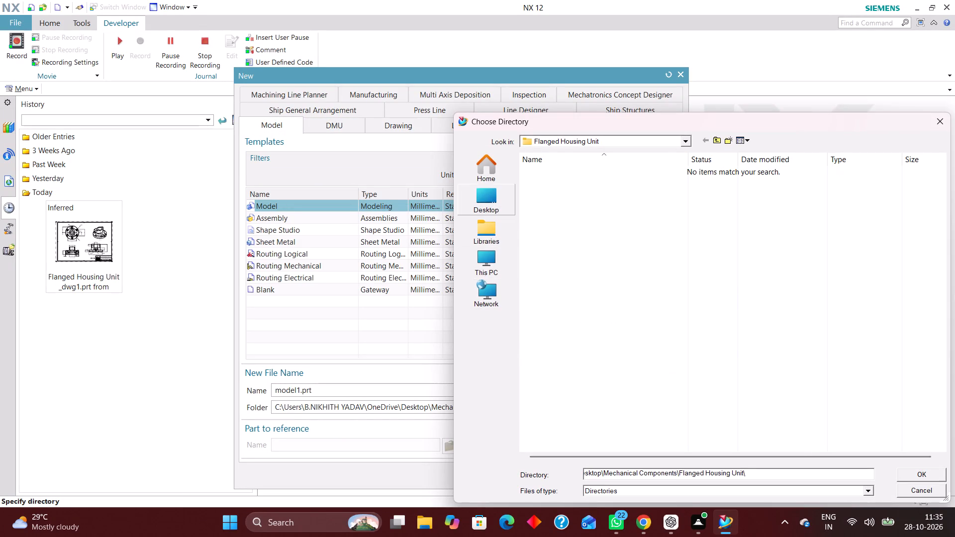
{"action": "left_click", "coordinate": [477, 200]}
{"action": "double_click", "coordinate": [829, 301]}
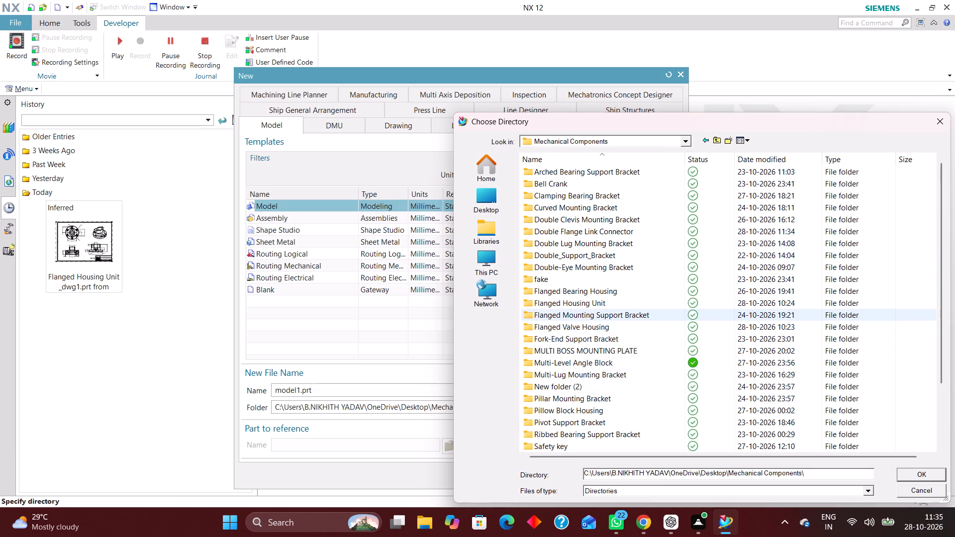
{"action": "double_click", "coordinate": [570, 234]}
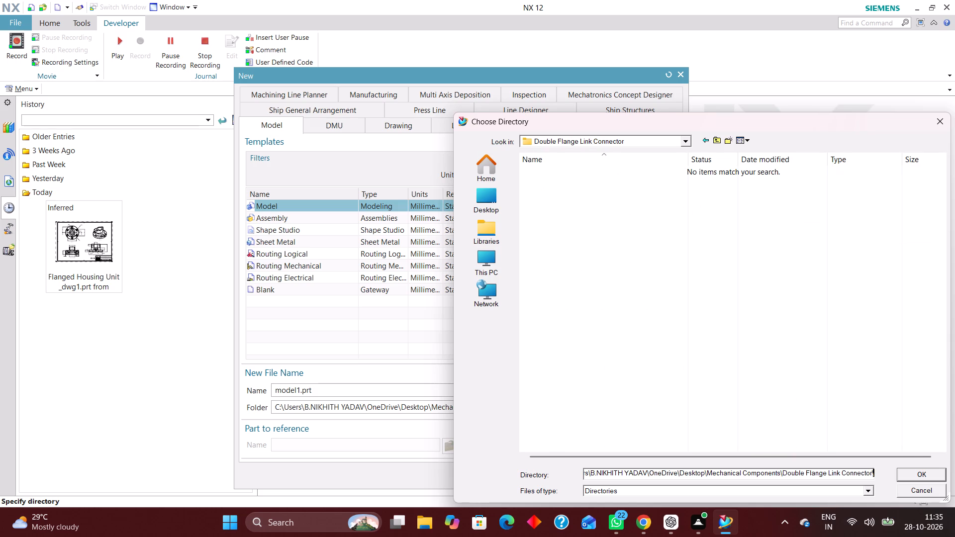
{"action": "left_click", "coordinate": [921, 472]}
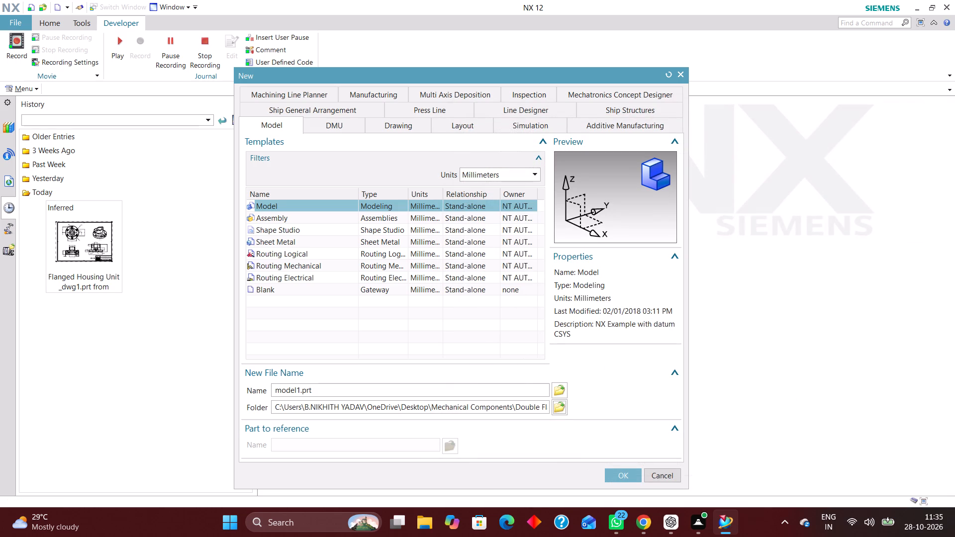
{"action": "left_click", "coordinate": [619, 478]}
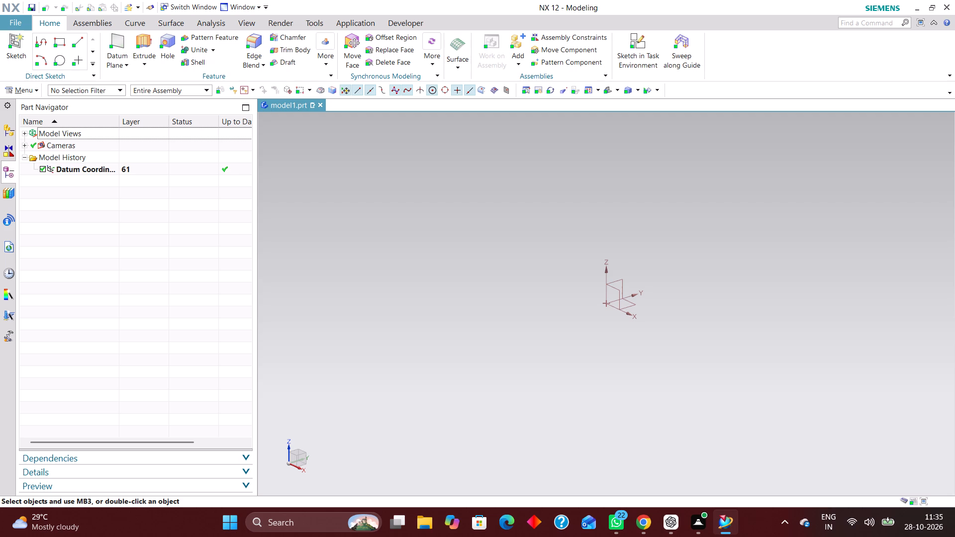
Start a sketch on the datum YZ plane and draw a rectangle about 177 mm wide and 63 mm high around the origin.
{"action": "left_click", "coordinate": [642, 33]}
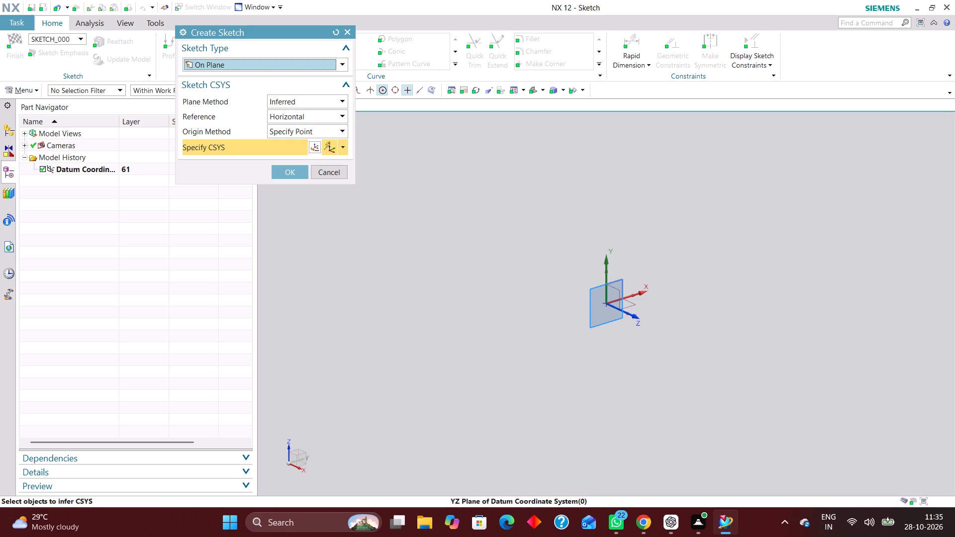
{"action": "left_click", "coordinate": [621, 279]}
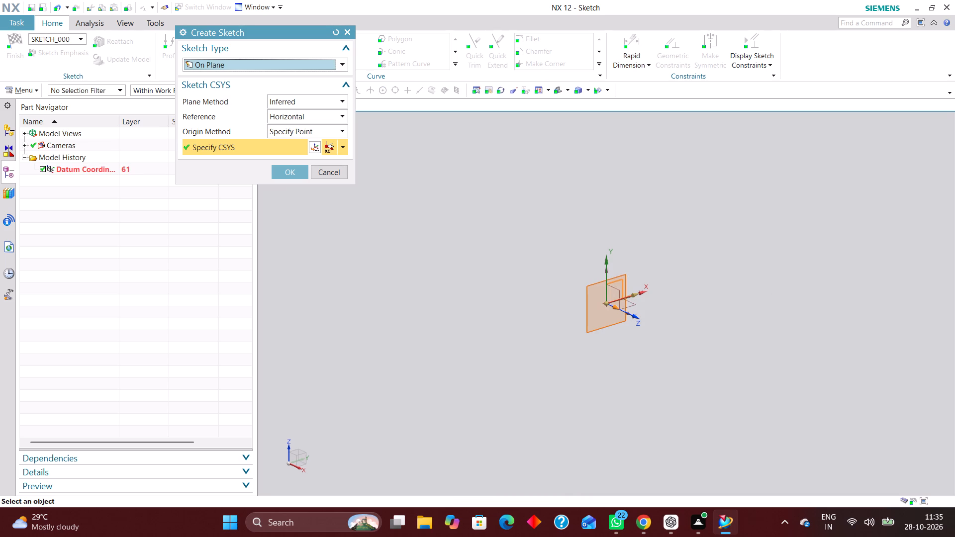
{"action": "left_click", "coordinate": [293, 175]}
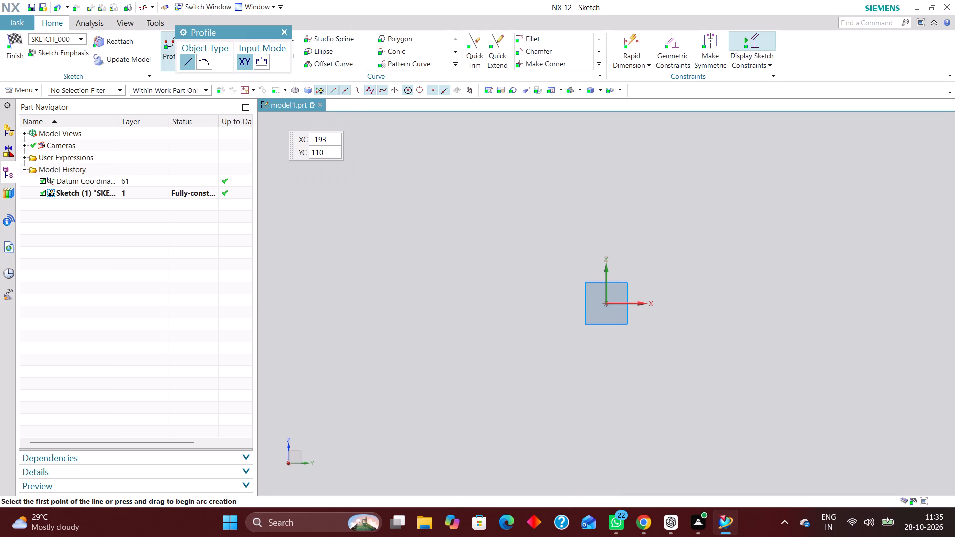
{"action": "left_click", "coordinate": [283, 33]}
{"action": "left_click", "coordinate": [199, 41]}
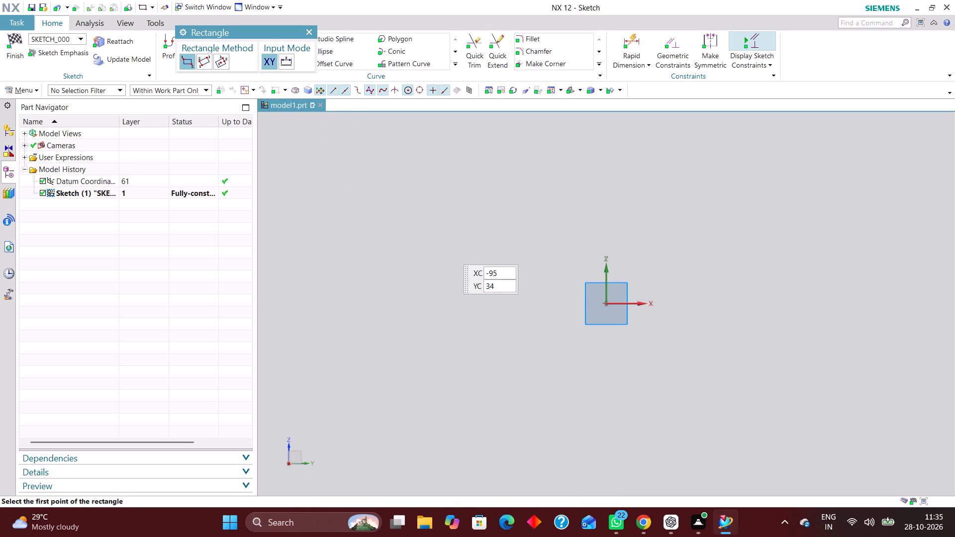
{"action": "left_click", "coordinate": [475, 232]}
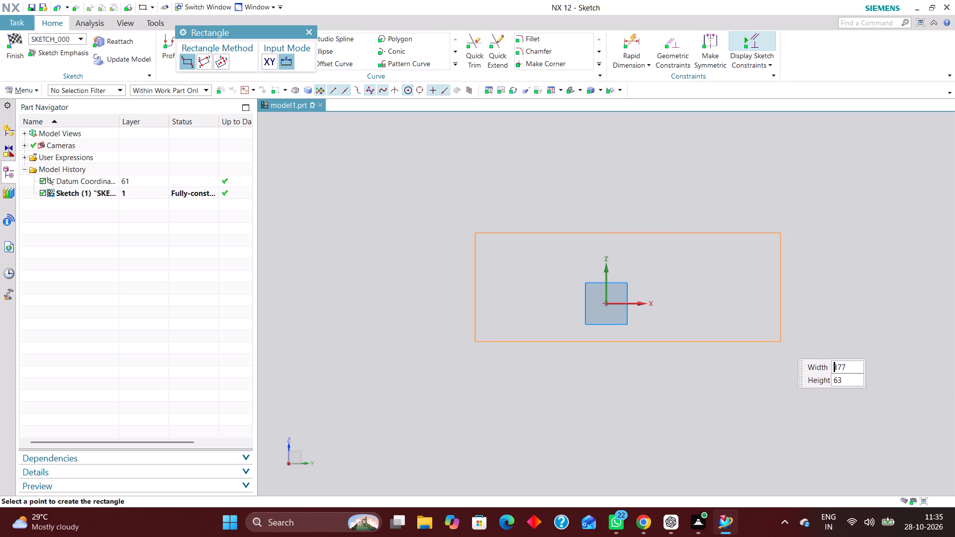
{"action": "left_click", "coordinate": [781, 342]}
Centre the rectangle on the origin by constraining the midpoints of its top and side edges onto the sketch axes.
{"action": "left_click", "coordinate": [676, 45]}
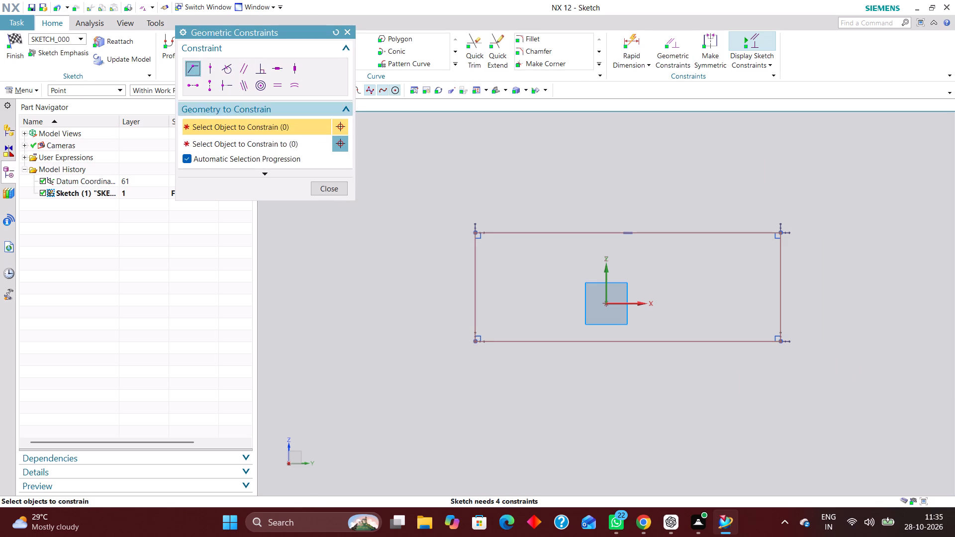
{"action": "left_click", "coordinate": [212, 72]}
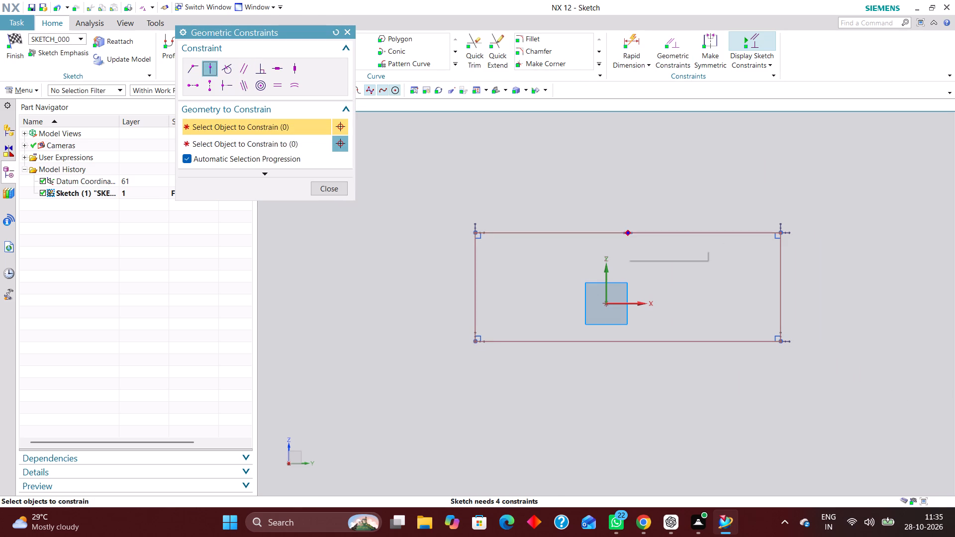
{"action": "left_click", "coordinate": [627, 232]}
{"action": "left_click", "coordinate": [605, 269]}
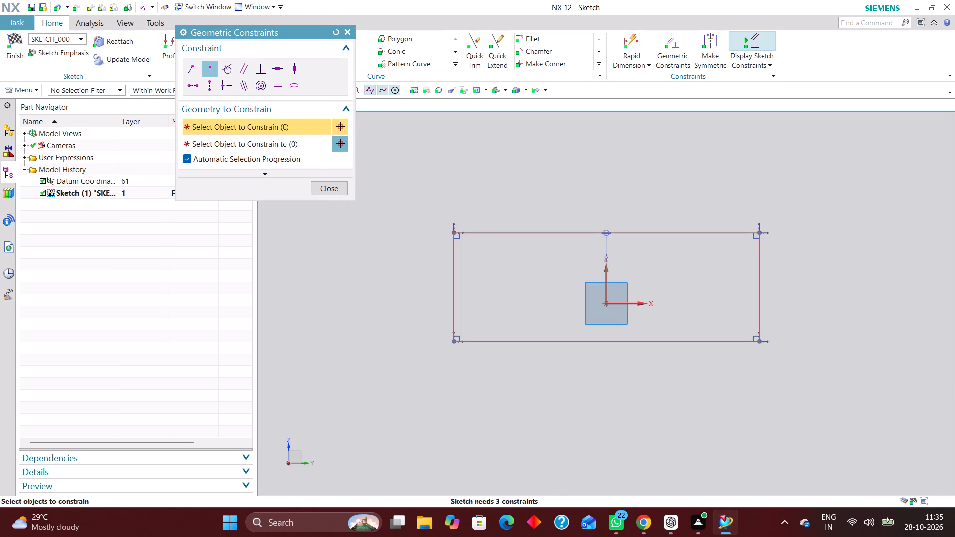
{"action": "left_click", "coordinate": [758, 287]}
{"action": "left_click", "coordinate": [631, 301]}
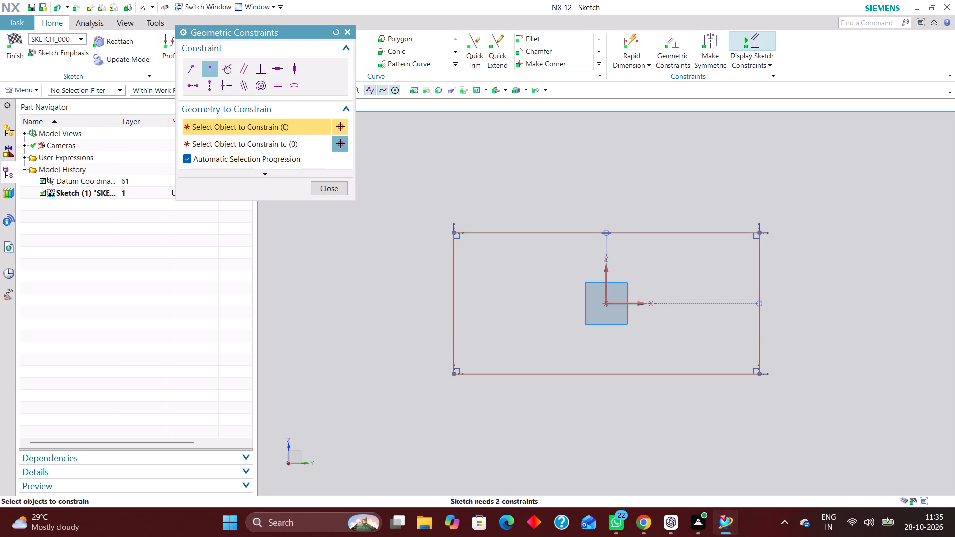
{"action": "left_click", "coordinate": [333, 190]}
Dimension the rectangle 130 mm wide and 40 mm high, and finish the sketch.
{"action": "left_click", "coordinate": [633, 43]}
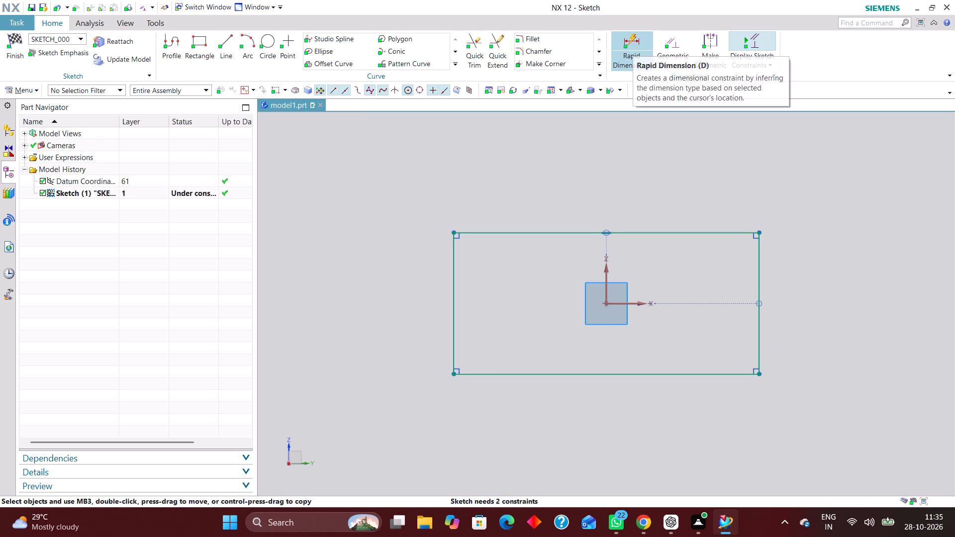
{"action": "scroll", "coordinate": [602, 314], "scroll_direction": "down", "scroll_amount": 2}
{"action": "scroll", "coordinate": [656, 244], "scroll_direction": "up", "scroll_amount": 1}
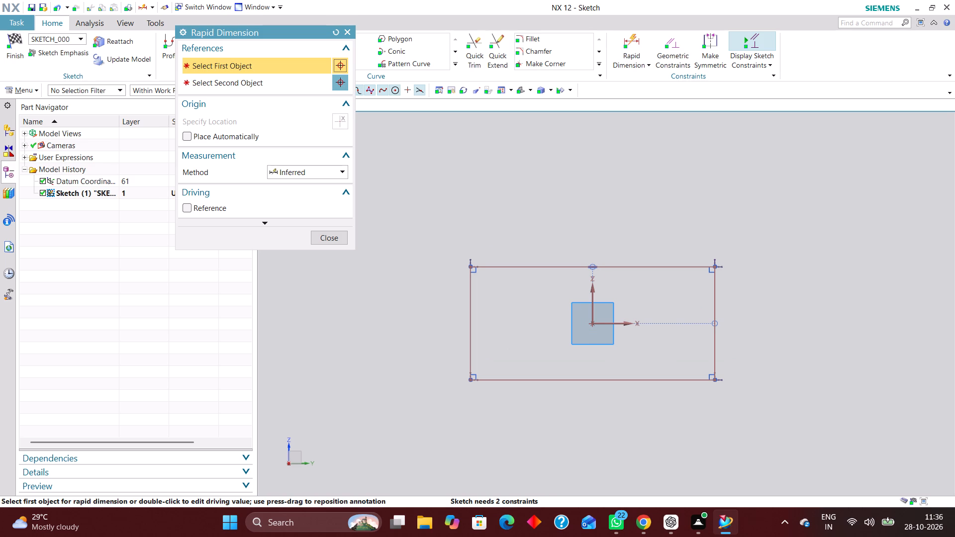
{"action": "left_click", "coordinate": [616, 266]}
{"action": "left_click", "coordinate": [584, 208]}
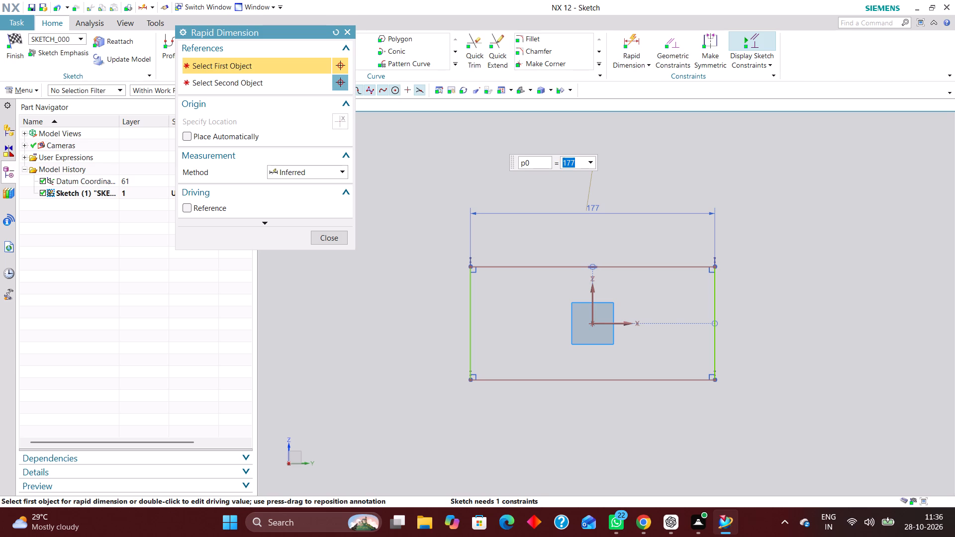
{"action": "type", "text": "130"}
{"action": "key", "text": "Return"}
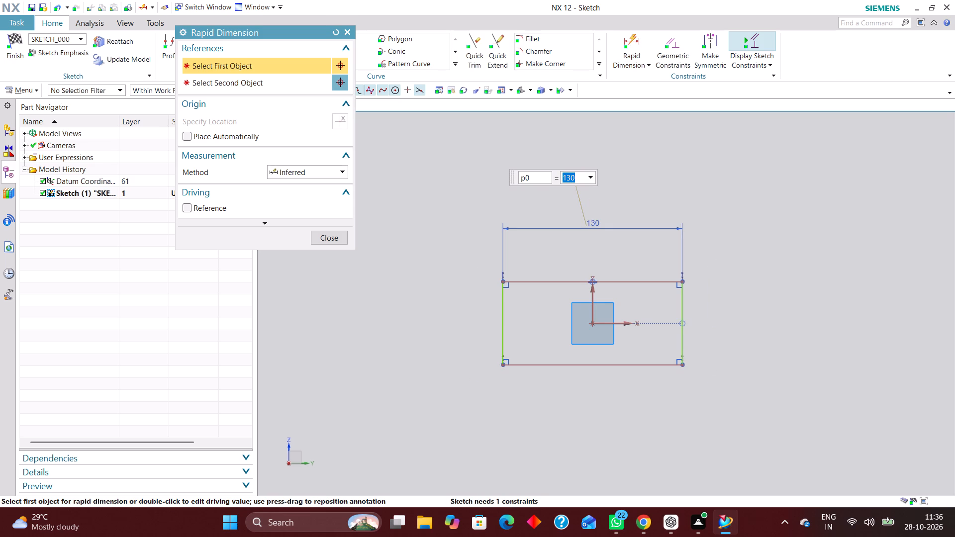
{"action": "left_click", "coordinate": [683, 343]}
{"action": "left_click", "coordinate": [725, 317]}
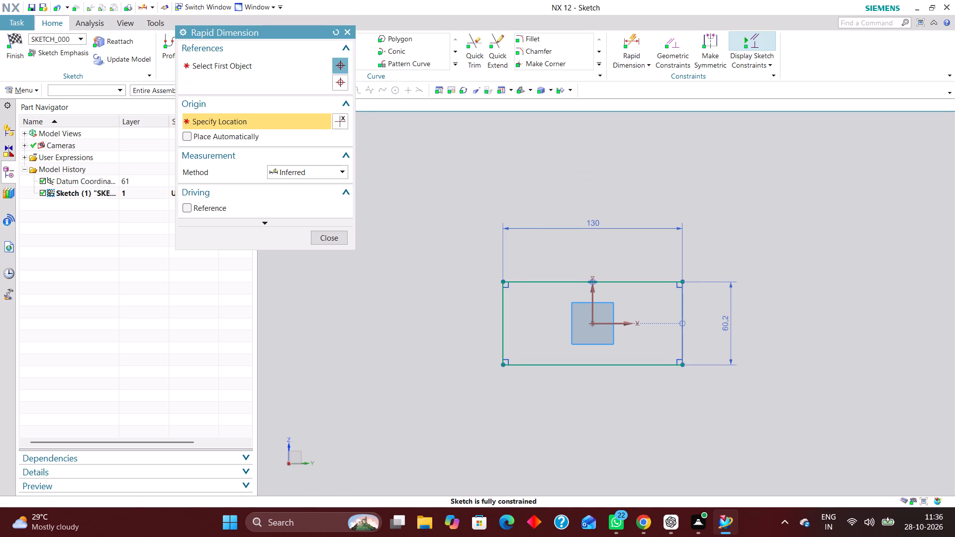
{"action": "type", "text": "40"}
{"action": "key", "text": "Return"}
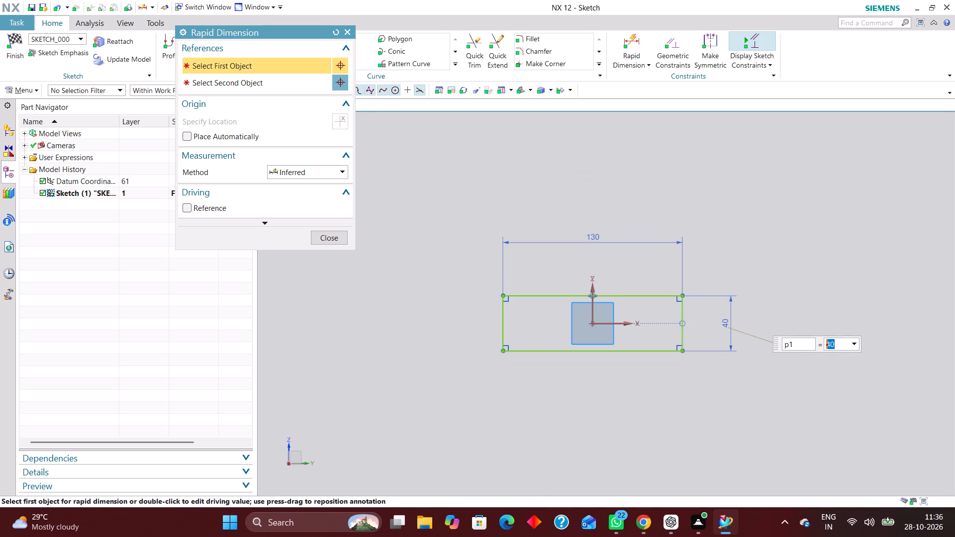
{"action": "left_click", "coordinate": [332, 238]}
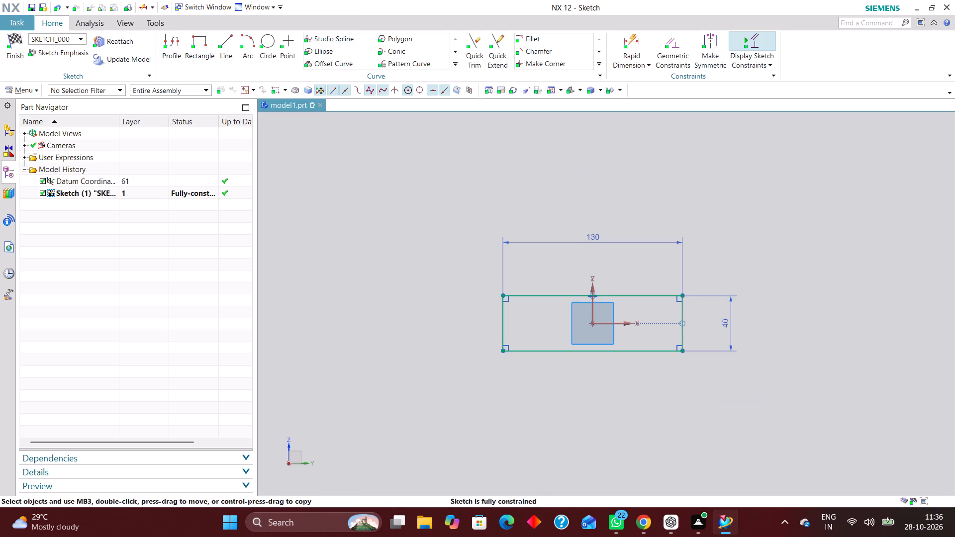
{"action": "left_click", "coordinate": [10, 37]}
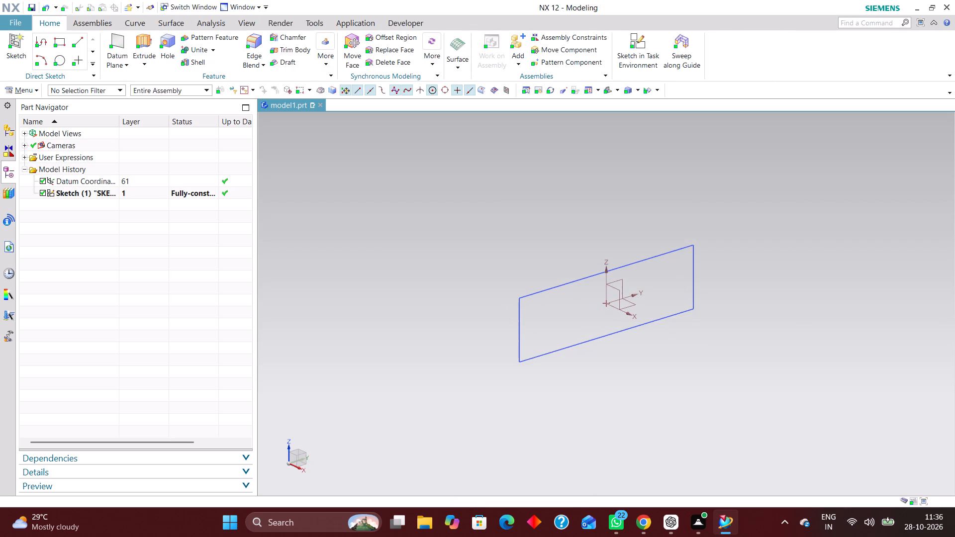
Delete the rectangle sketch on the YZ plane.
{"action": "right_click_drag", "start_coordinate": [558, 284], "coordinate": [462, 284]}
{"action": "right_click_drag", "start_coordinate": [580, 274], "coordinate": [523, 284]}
Start a sketch on the datum XZ plane and draw a rectangle about 195 mm wide around the origin.
{"action": "left_click", "coordinate": [638, 36]}
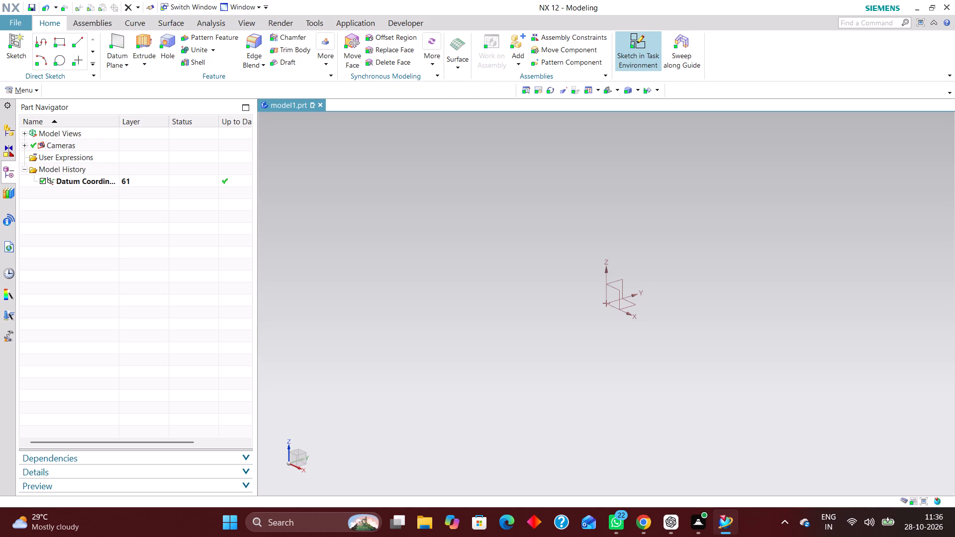
{"action": "left_click", "coordinate": [616, 291]}
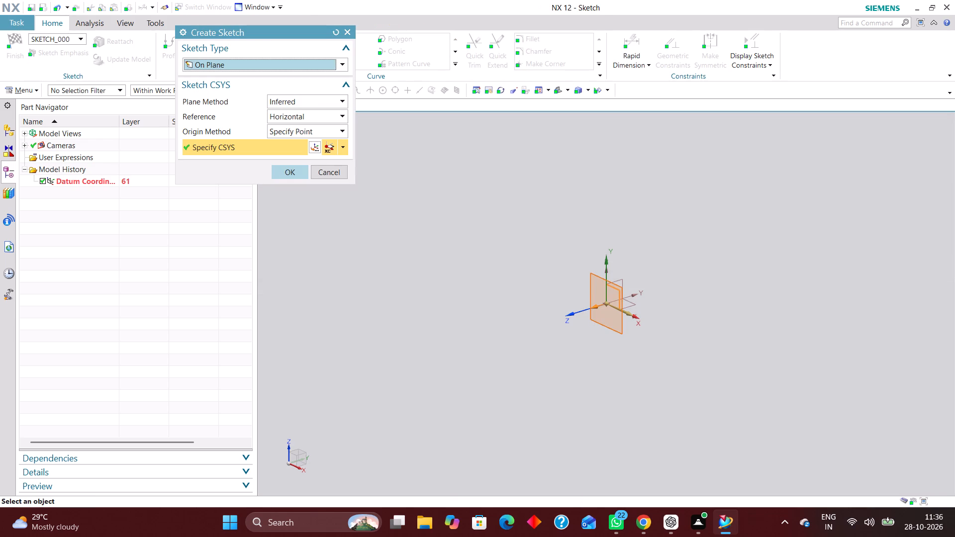
{"action": "left_click", "coordinate": [288, 175]}
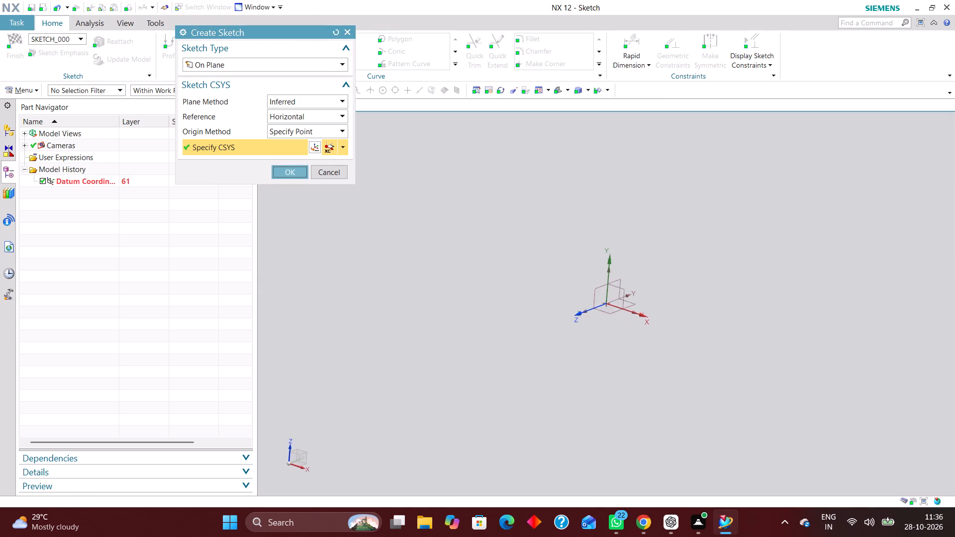
{"action": "left_click_drag", "start_coordinate": [236, 36], "coordinate": [209, 90]}
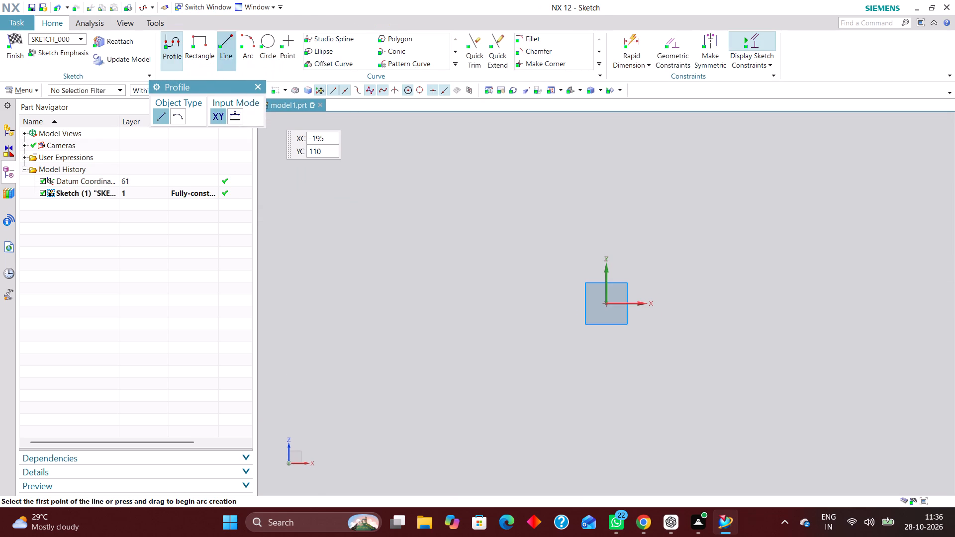
{"action": "left_click", "coordinate": [198, 35]}
{"action": "left_click", "coordinate": [439, 247]}
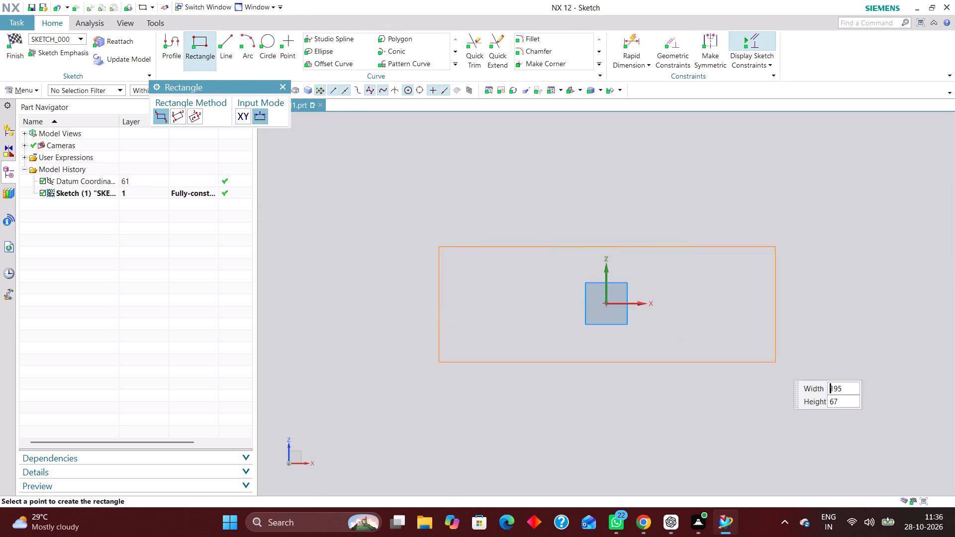
{"action": "left_click", "coordinate": [775, 357]}
Centre the rectangle on the sketch axes with point-on-curve constraints at the top and side edge midpoints, and finish the sketch.
{"action": "left_click", "coordinate": [670, 42]}
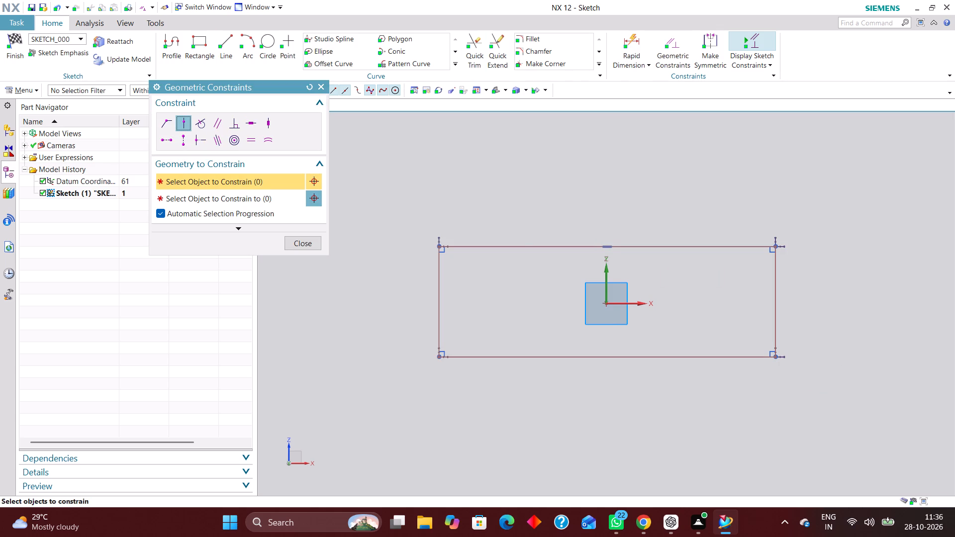
{"action": "left_click", "coordinate": [606, 244]}
{"action": "left_click", "coordinate": [606, 283]}
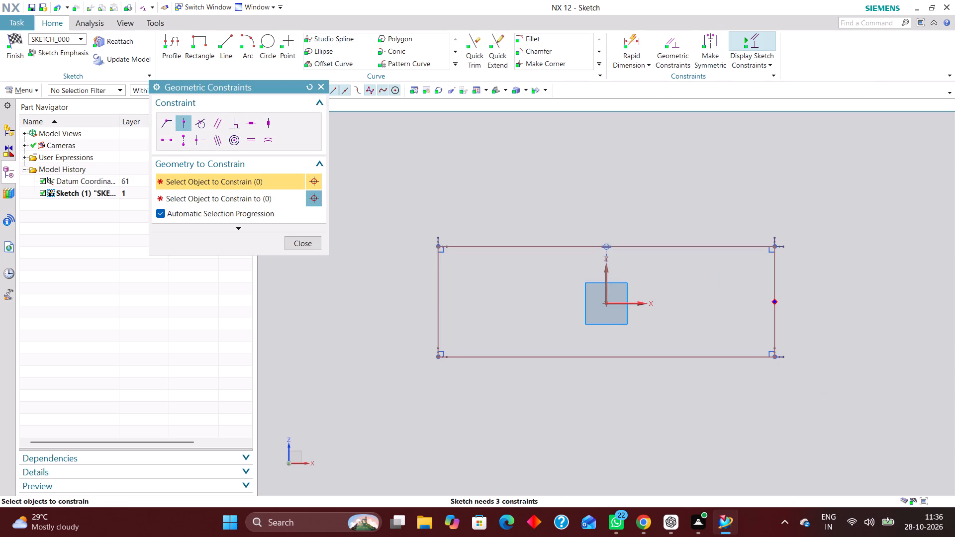
{"action": "left_click", "coordinate": [772, 305]}
{"action": "left_click", "coordinate": [626, 303]}
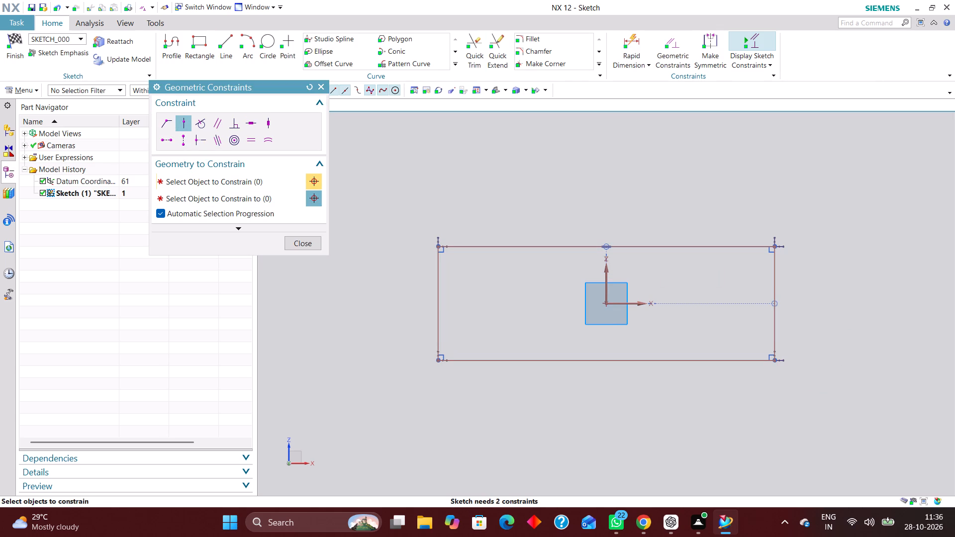
{"action": "left_click", "coordinate": [307, 242]}
{"action": "left_click", "coordinate": [11, 37]}
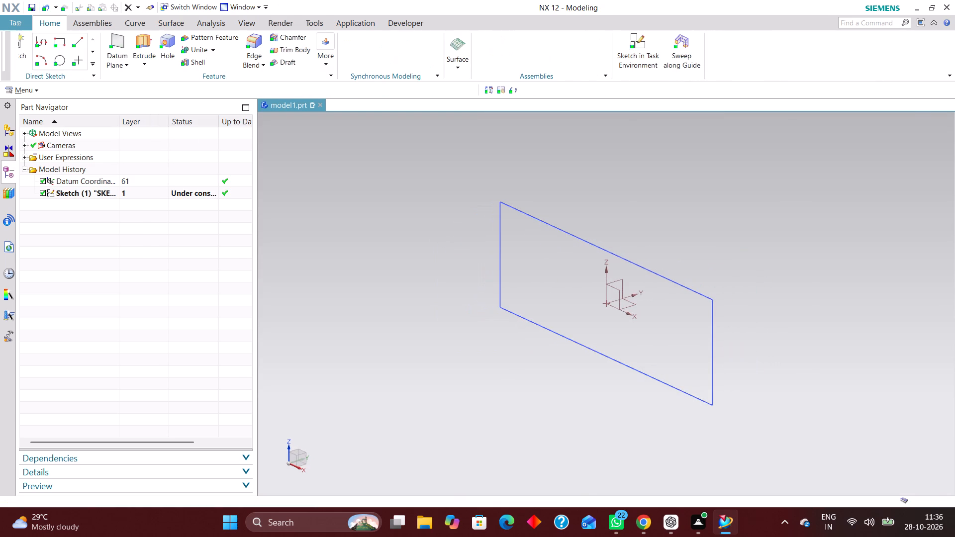
Reopen the XZ-plane rectangle sketch for editing and dimension the rectangle's width to 130 mm.
{"action": "scroll", "coordinate": [423, 199], "scroll_direction": "down", "scroll_amount": 2}
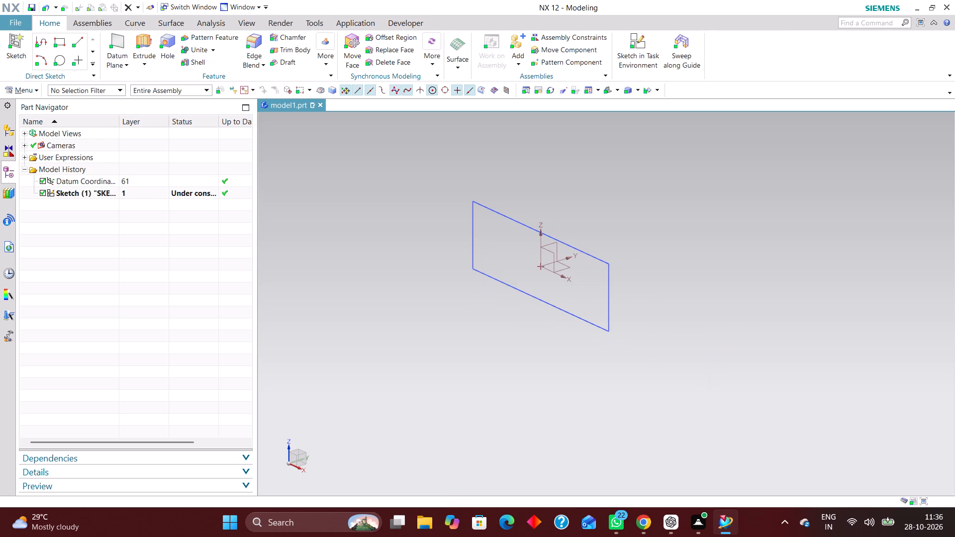
{"action": "left_click", "coordinate": [133, 192]}
{"action": "right_click", "coordinate": [135, 193]}
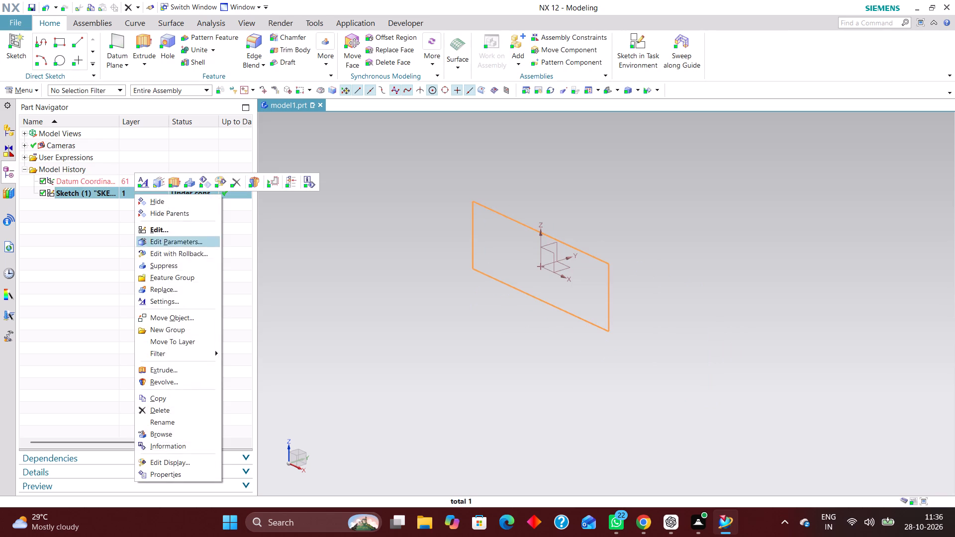
{"action": "left_click", "coordinate": [181, 250]}
{"action": "scroll", "coordinate": [449, 157], "scroll_direction": "down", "scroll_amount": 5}
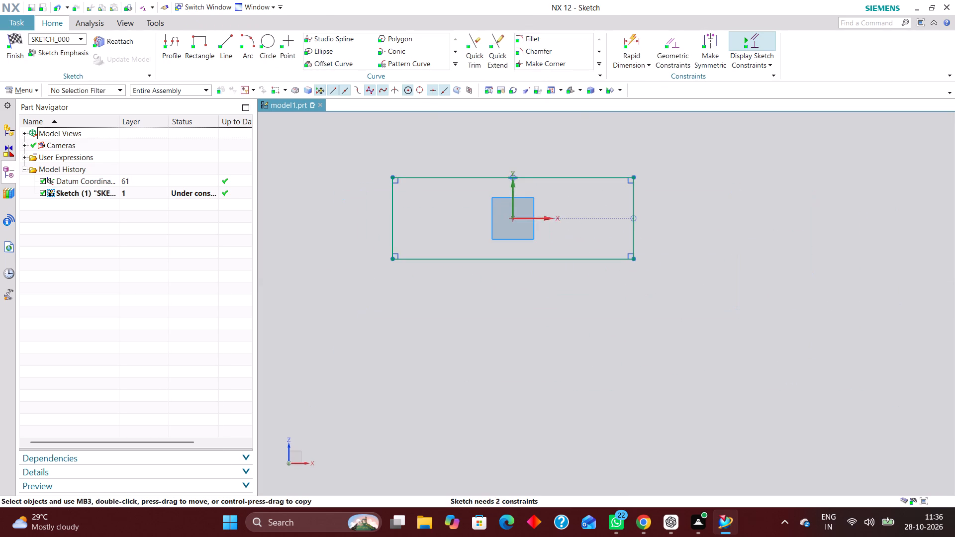
{"action": "left_click", "coordinate": [643, 39]}
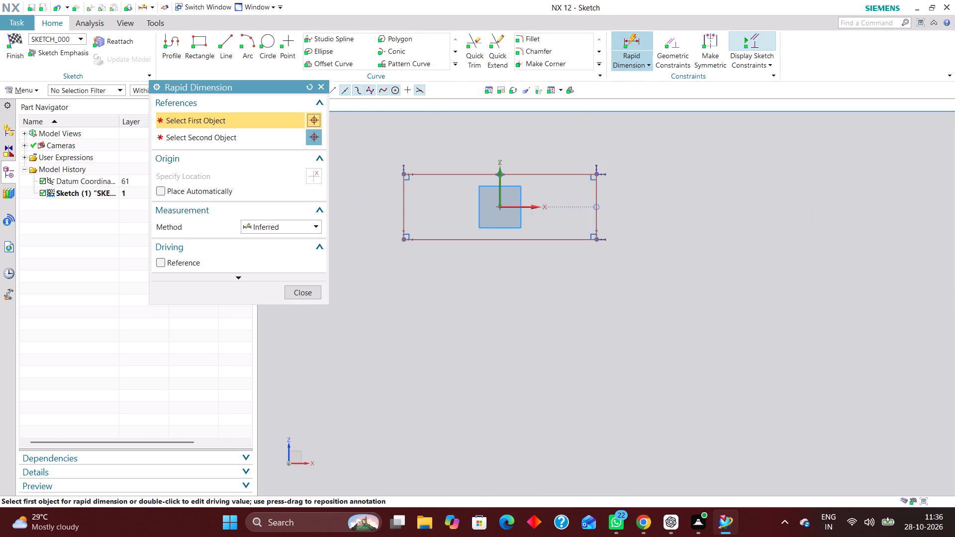
{"action": "left_click", "coordinate": [559, 242]}
{"action": "left_click", "coordinate": [515, 285]}
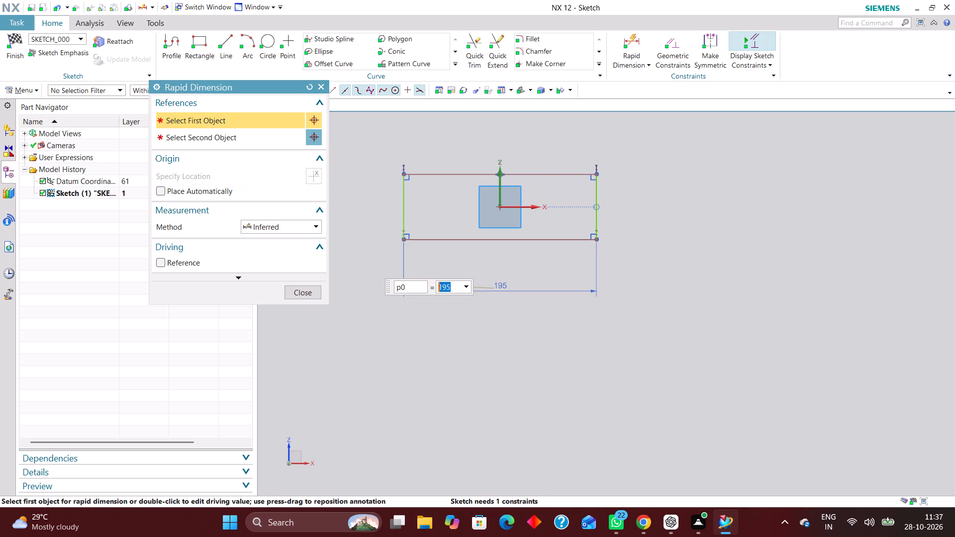
{"action": "key", "text": "3"}
{"action": "key", "text": "BackSpace"}
{"action": "type", "text": "130"}
{"action": "key", "text": "Return"}
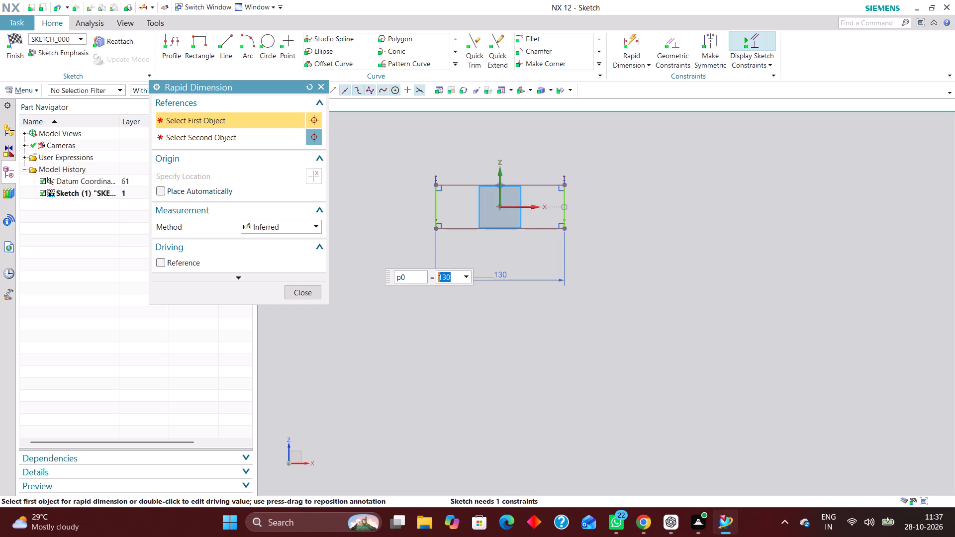
Dimension the rectangle's height to 40 mm and finish the sketch.
{"action": "scroll", "coordinate": [554, 212], "scroll_direction": "up", "scroll_amount": 3}
{"action": "left_click", "coordinate": [573, 215]}
{"action": "left_click", "coordinate": [618, 201]}
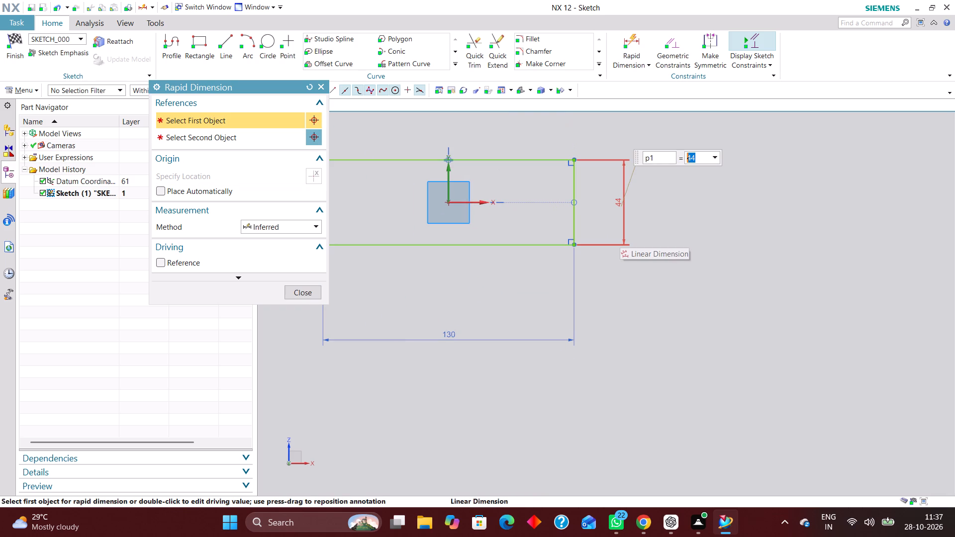
{"action": "type", "text": "40"}
{"action": "key", "text": "Return"}
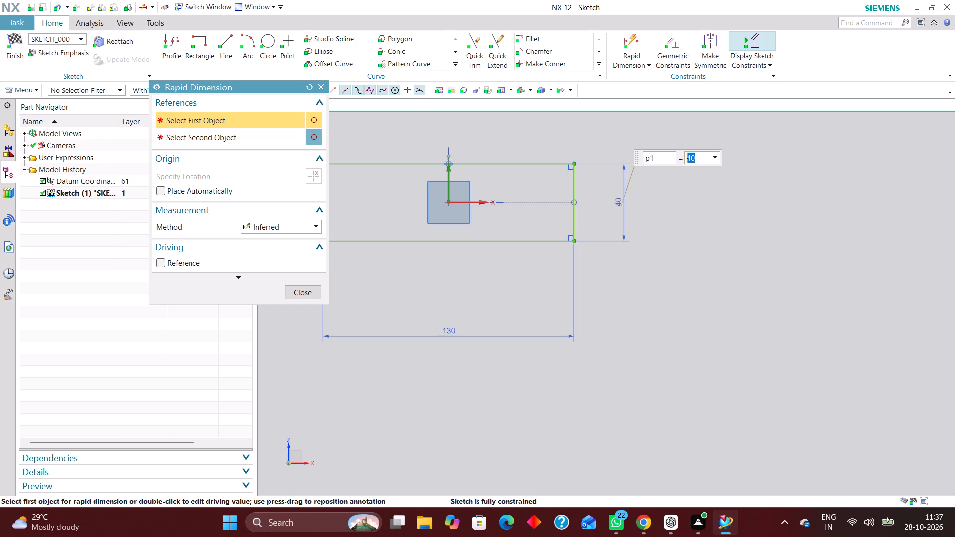
{"action": "left_click", "coordinate": [296, 288]}
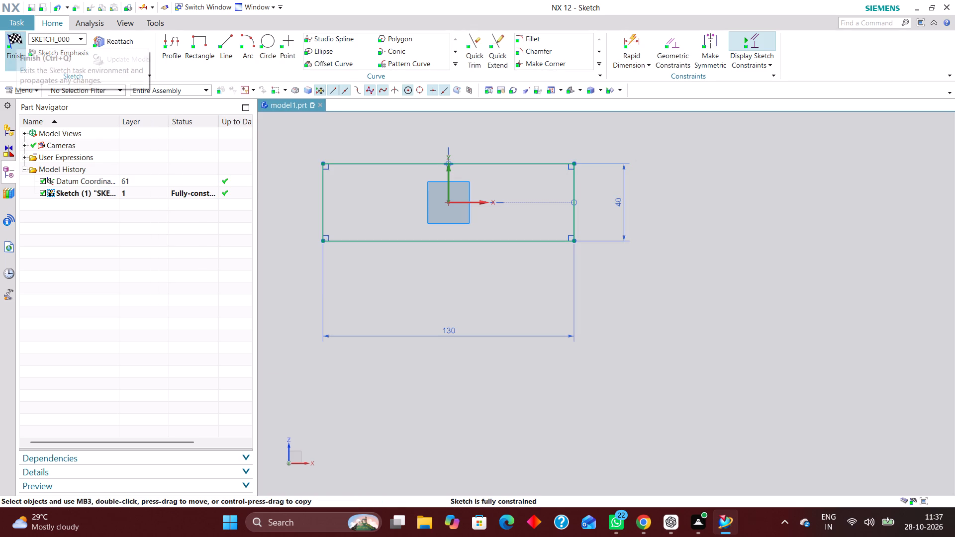
{"action": "left_click", "coordinate": [16, 37]}
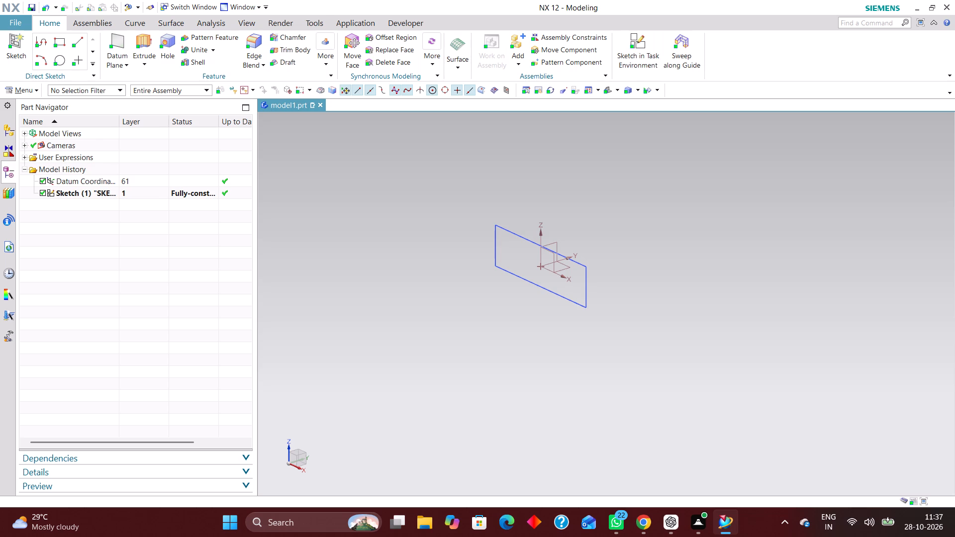
Extrude the 130 × 40 mm rectangle symmetrically with a distance of 25 mm and no Boolean.
{"action": "double_click", "coordinate": [146, 43]}
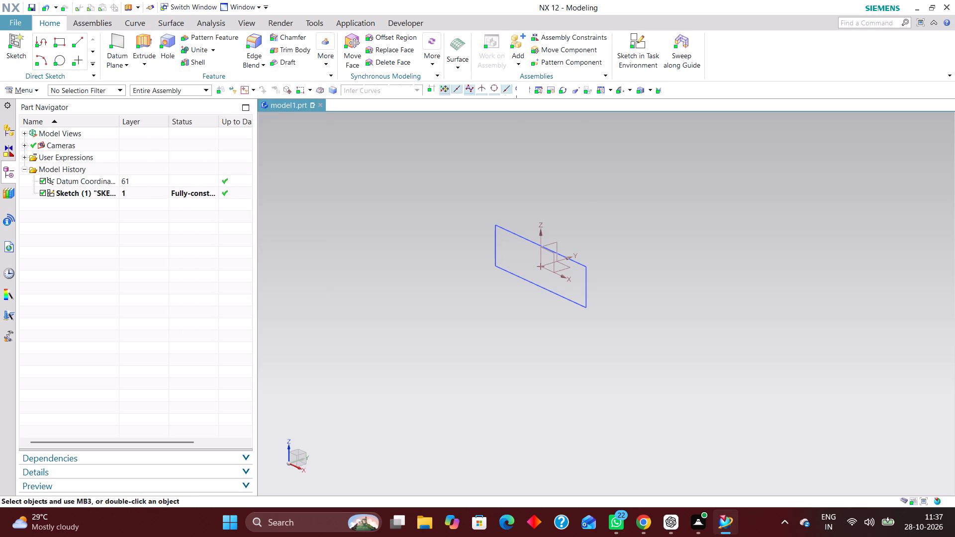
{"action": "left_click", "coordinate": [500, 230]}
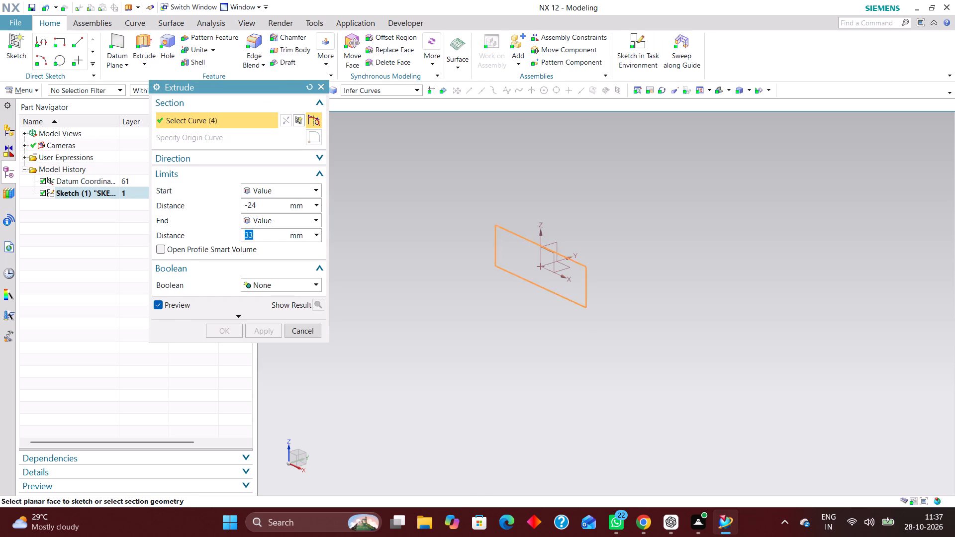
{"action": "left_click", "coordinate": [286, 184]}
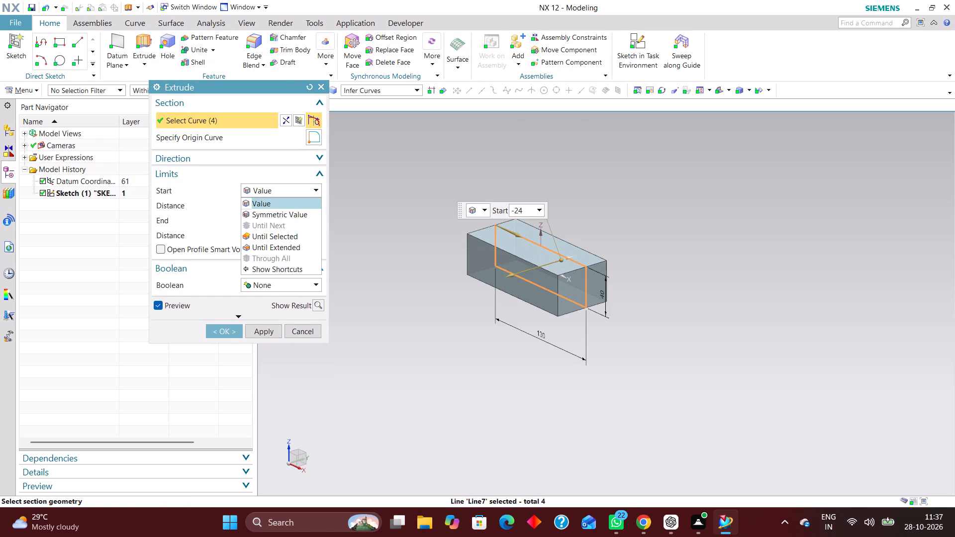
{"action": "left_click", "coordinate": [282, 211]}
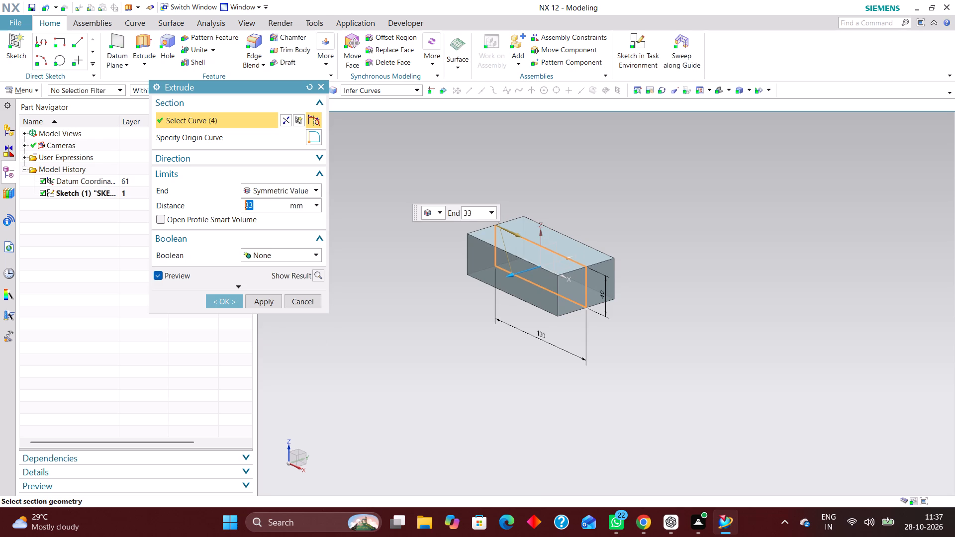
{"action": "type", "text": "25"}
{"action": "key", "text": "Return"}
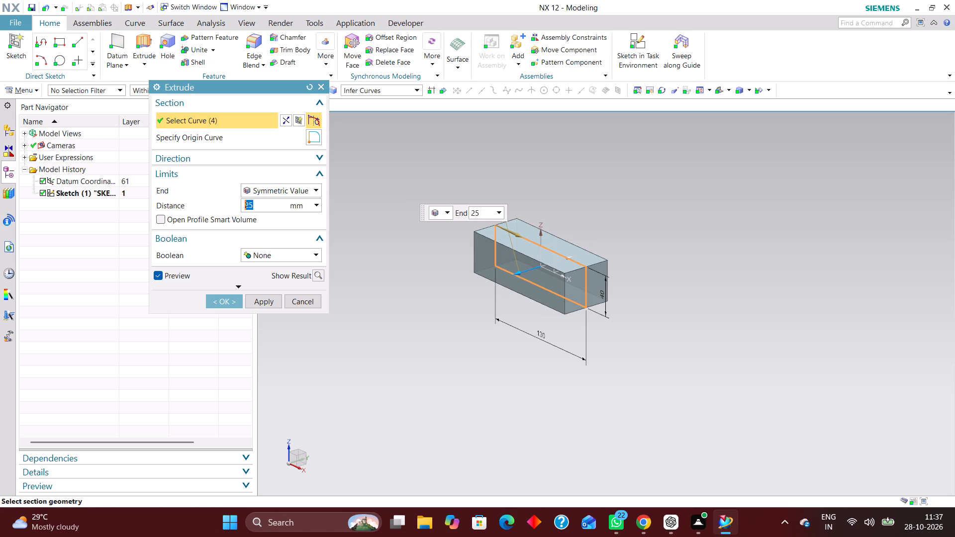
{"action": "left_click", "coordinate": [223, 295]}
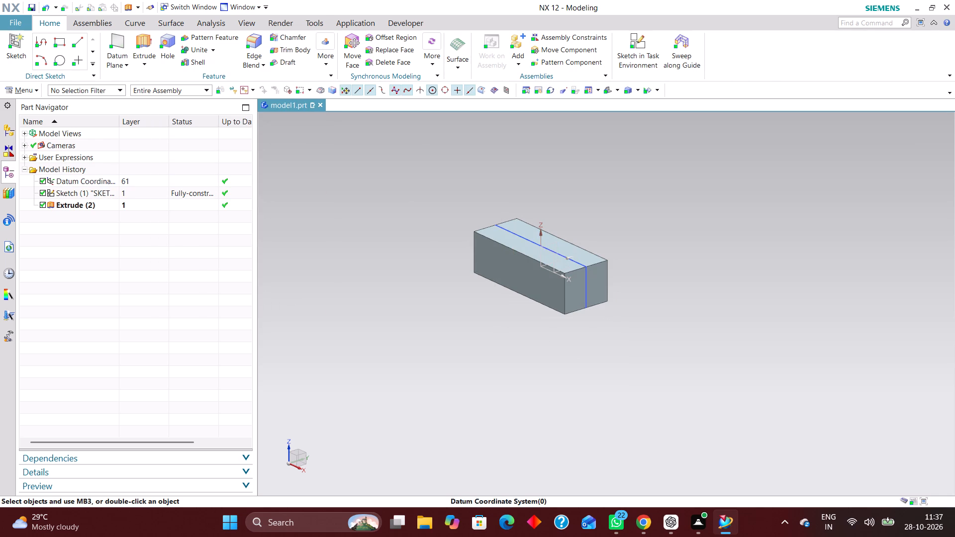
Start a sketch on the datum XZ plane and draw a rectangle about 35 mm wide and 135 mm high across the block's +X end.
{"action": "right_click_drag", "start_coordinate": [522, 231], "coordinate": [509, 280]}
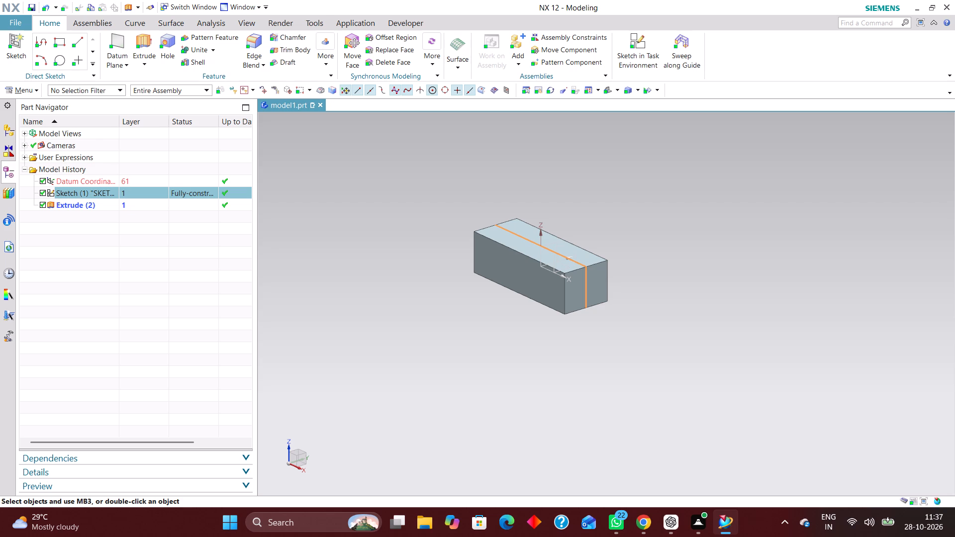
{"action": "left_click", "coordinate": [644, 45]}
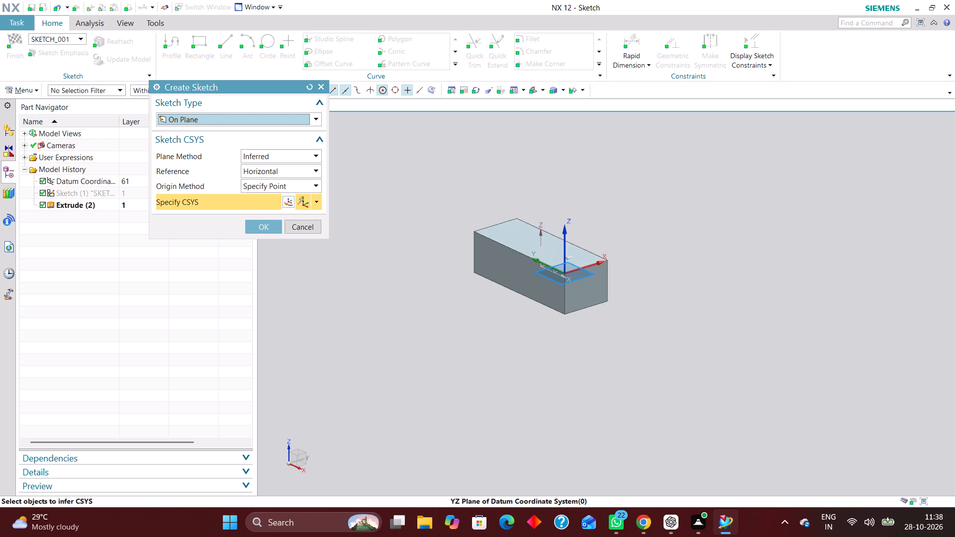
{"action": "scroll", "coordinate": [549, 257], "scroll_direction": "up", "scroll_amount": 4}
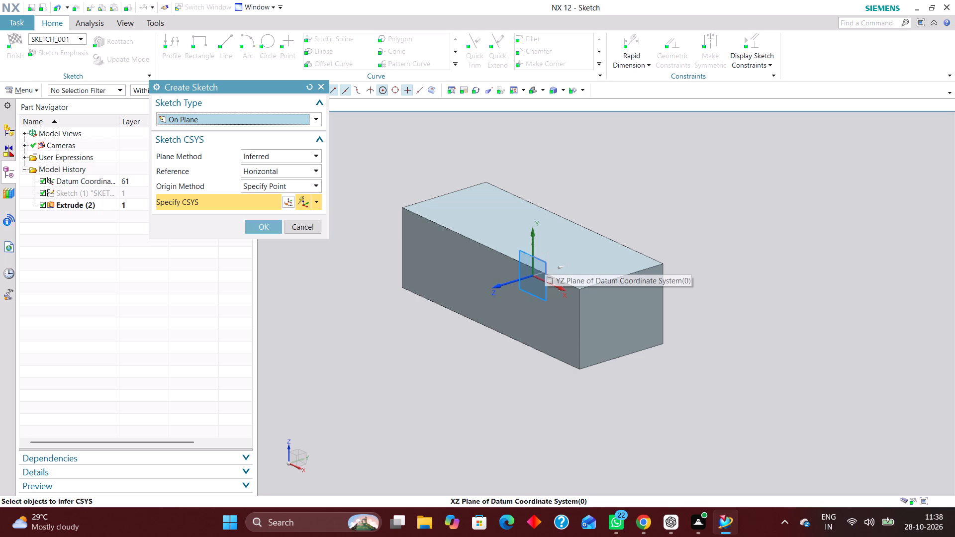
{"action": "left_click", "coordinate": [545, 262]}
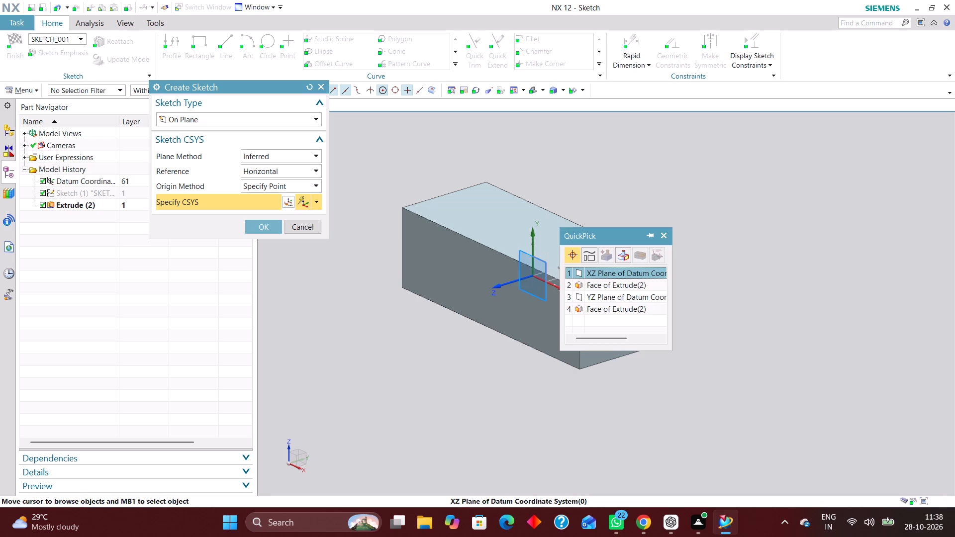
{"action": "left_click", "coordinate": [577, 270]}
{"action": "left_click", "coordinate": [268, 224]}
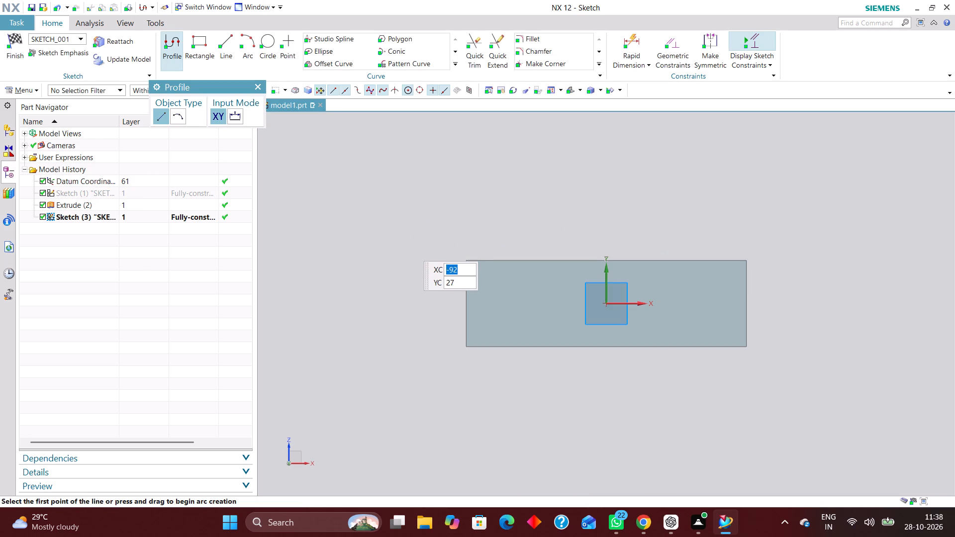
{"action": "scroll", "coordinate": [411, 246], "scroll_direction": "down", "scroll_amount": 2}
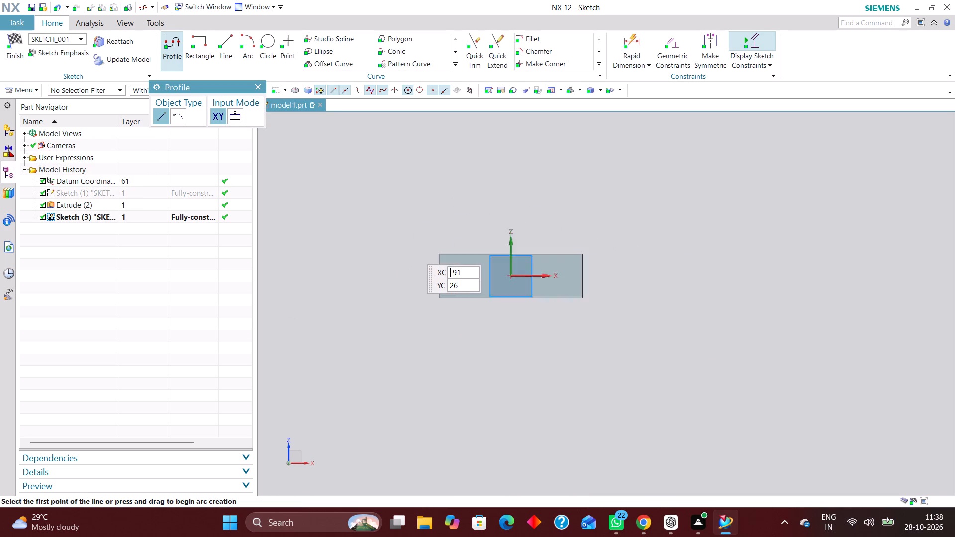
{"action": "scroll", "coordinate": [411, 248], "scroll_direction": "down", "scroll_amount": 2}
{"action": "scroll", "coordinate": [447, 242], "scroll_direction": "up", "scroll_amount": 1}
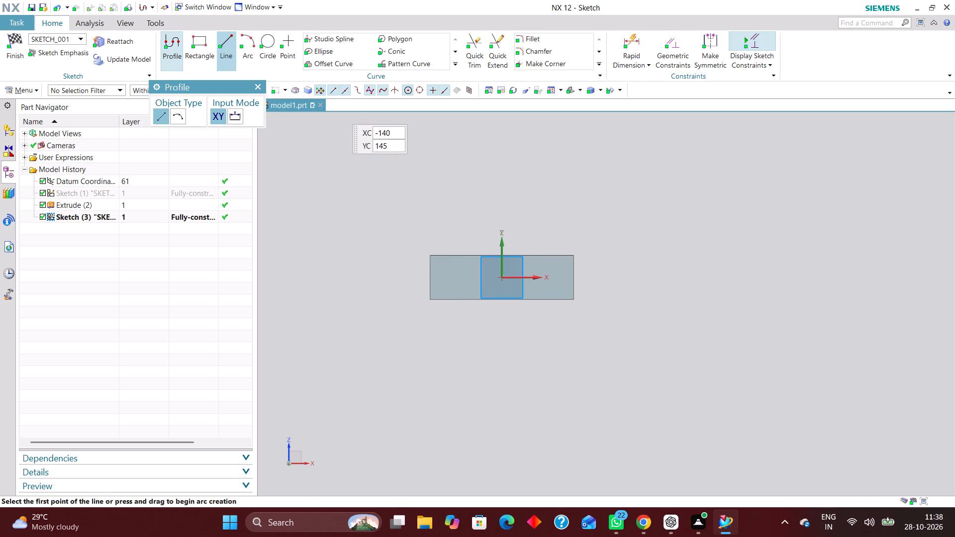
{"action": "left_click", "coordinate": [218, 38]}
{"action": "left_click", "coordinate": [201, 39]}
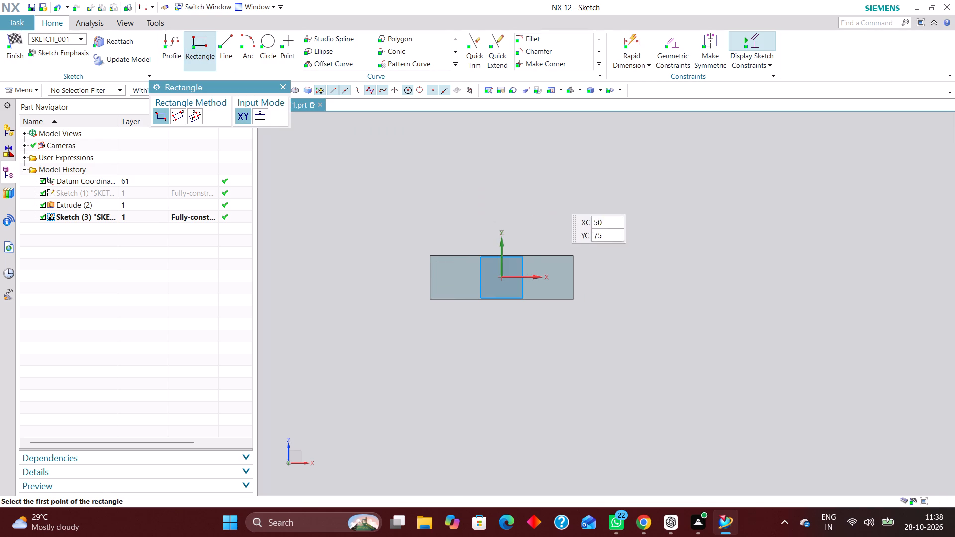
{"action": "left_click", "coordinate": [537, 202]}
{"action": "left_click", "coordinate": [574, 347]}
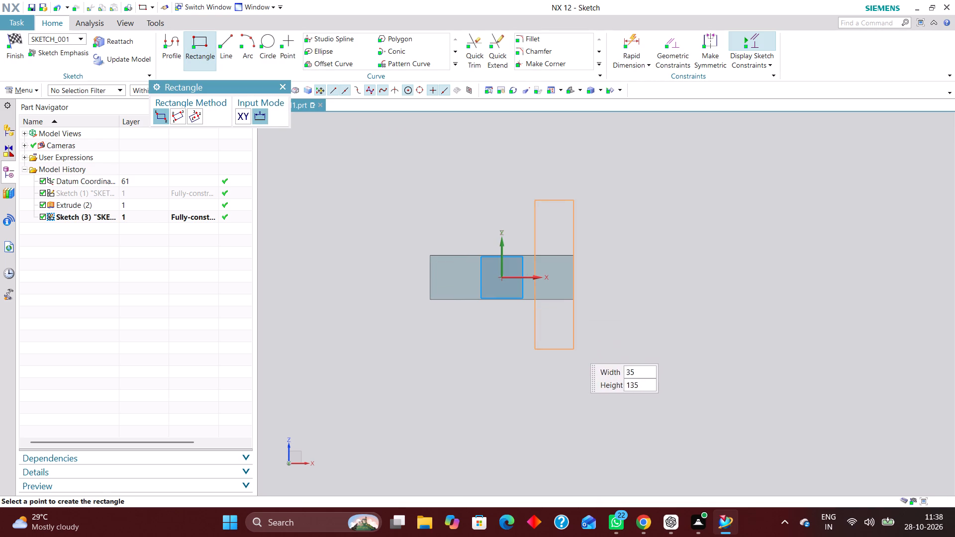
Constrain the midpoint of the new rectangle's inner vertical edge onto the sketch X axis.
{"action": "left_click", "coordinate": [675, 47]}
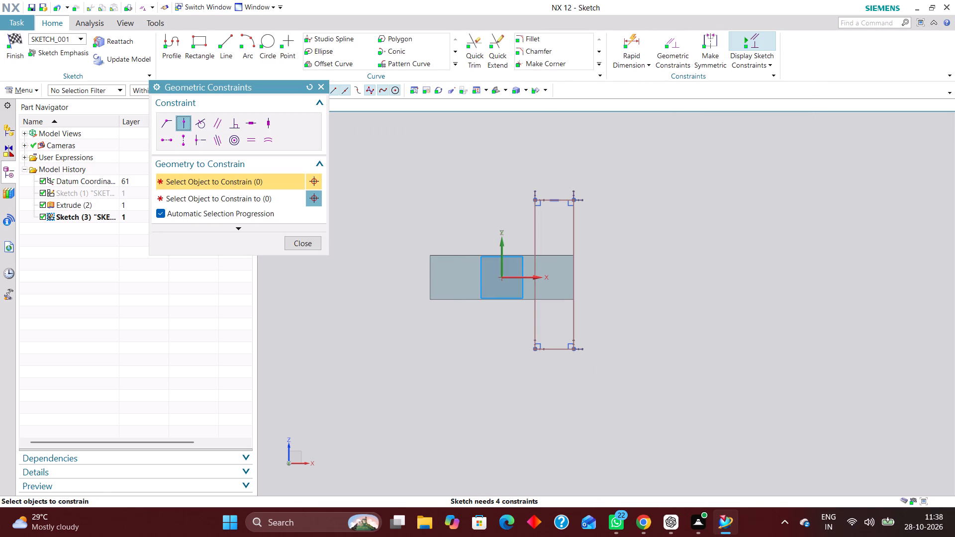
{"action": "left_click", "coordinate": [535, 270]}
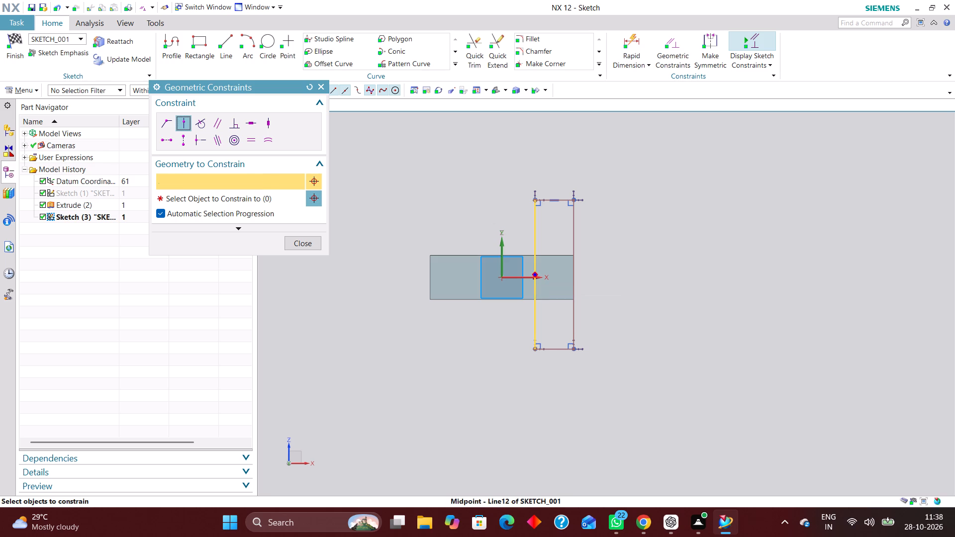
{"action": "left_click", "coordinate": [524, 277]}
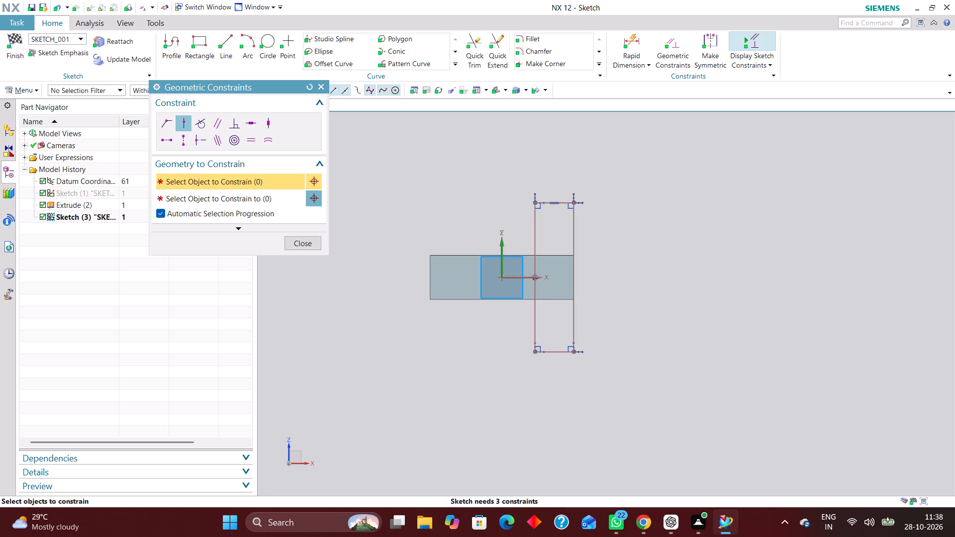
{"action": "scroll", "coordinate": [498, 168], "scroll_direction": "down", "scroll_amount": 2}
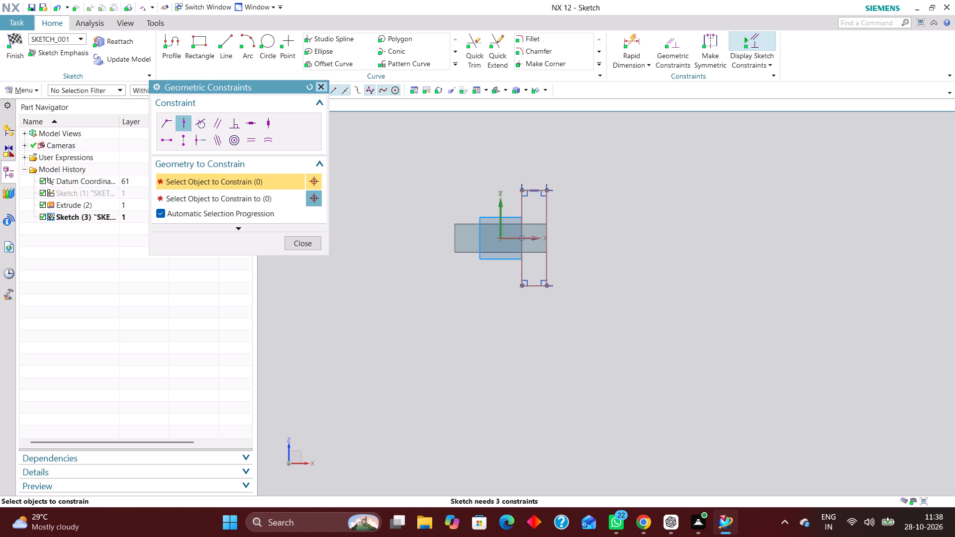
{"action": "left_click", "coordinate": [320, 85]}
Dimension the flange rectangle's height to 90 mm.
{"action": "left_click", "coordinate": [624, 36]}
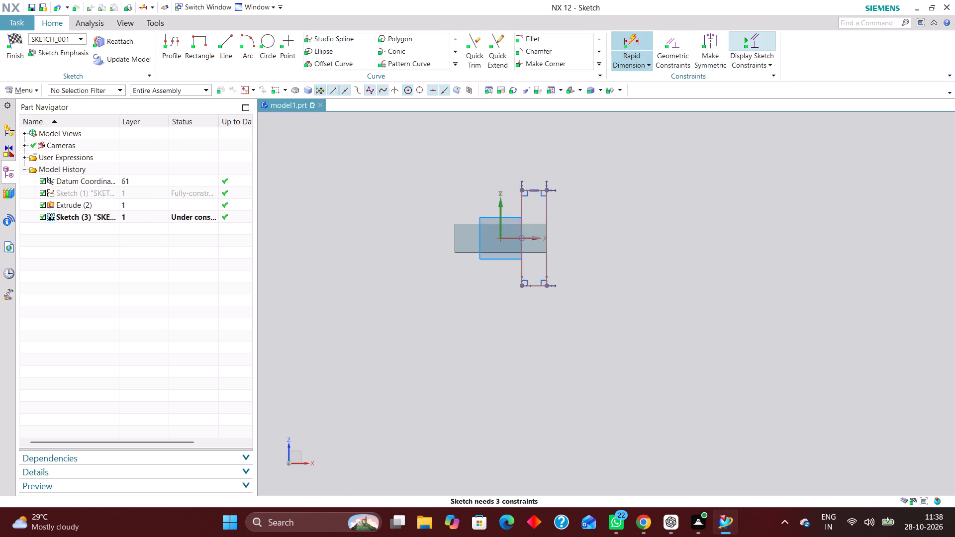
{"action": "scroll", "coordinate": [556, 244], "scroll_direction": "up", "scroll_amount": 3}
{"action": "left_click", "coordinate": [538, 285]}
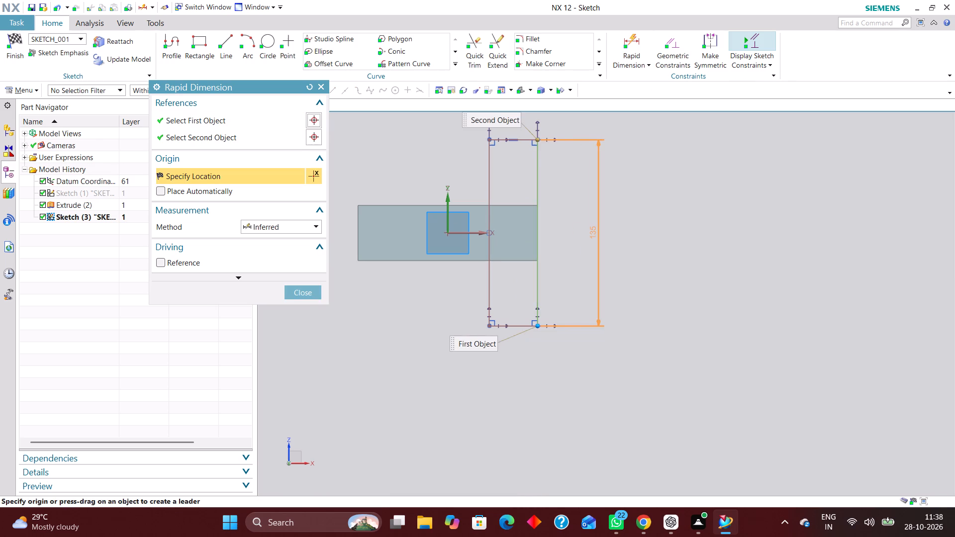
{"action": "left_click", "coordinate": [593, 229]}
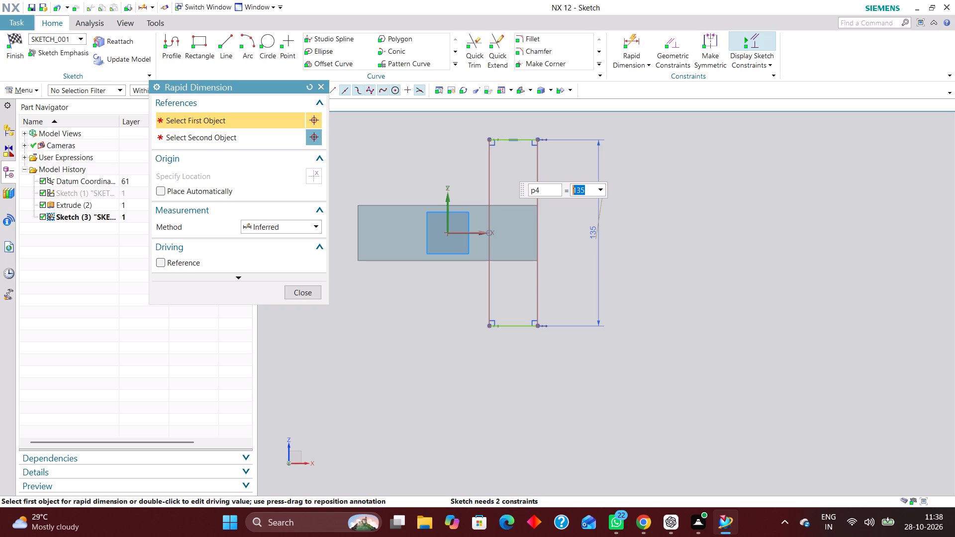
{"action": "type", "text": "90"}
{"action": "key", "text": "Return"}
{"action": "key", "text": "Return"}
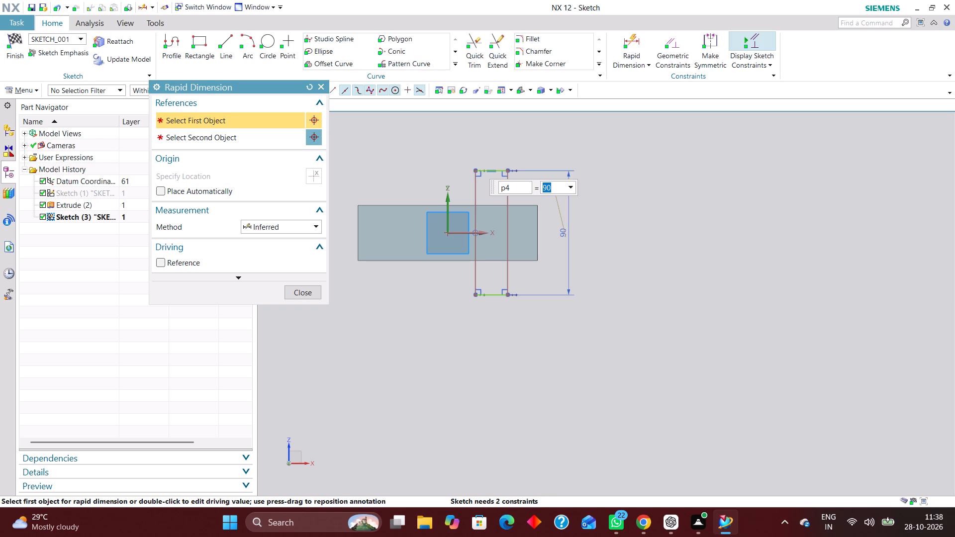
Dimension the distance from the vertical sketch axis to the flange rectangle's outer edge as 130/2.
{"action": "left_click", "coordinate": [634, 42]}
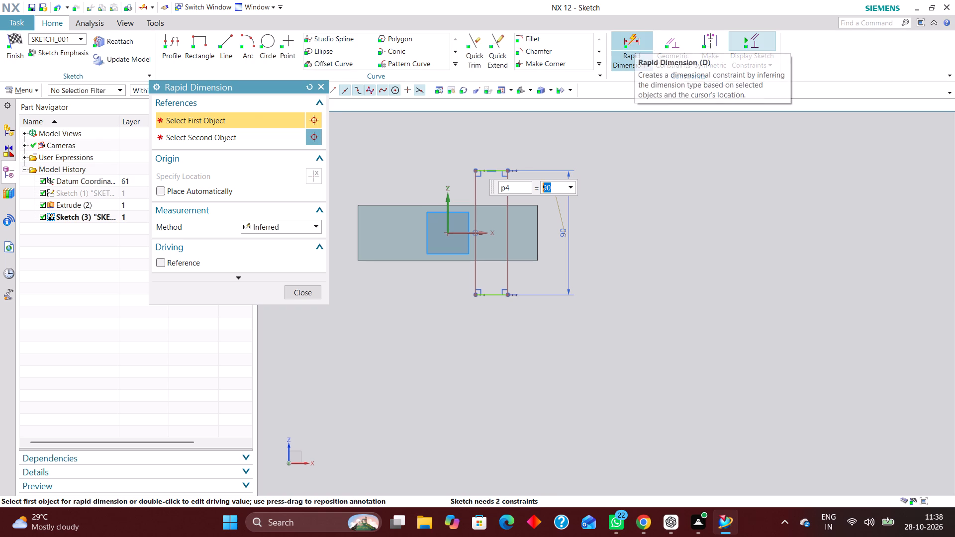
{"action": "left_click", "coordinate": [447, 215]}
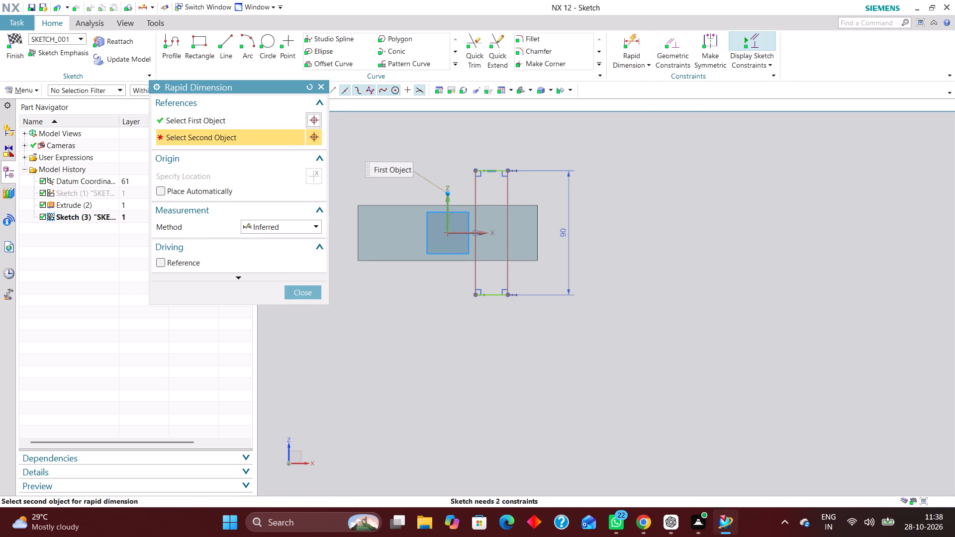
{"action": "left_click", "coordinate": [507, 269]}
{"action": "left_click", "coordinate": [476, 357]}
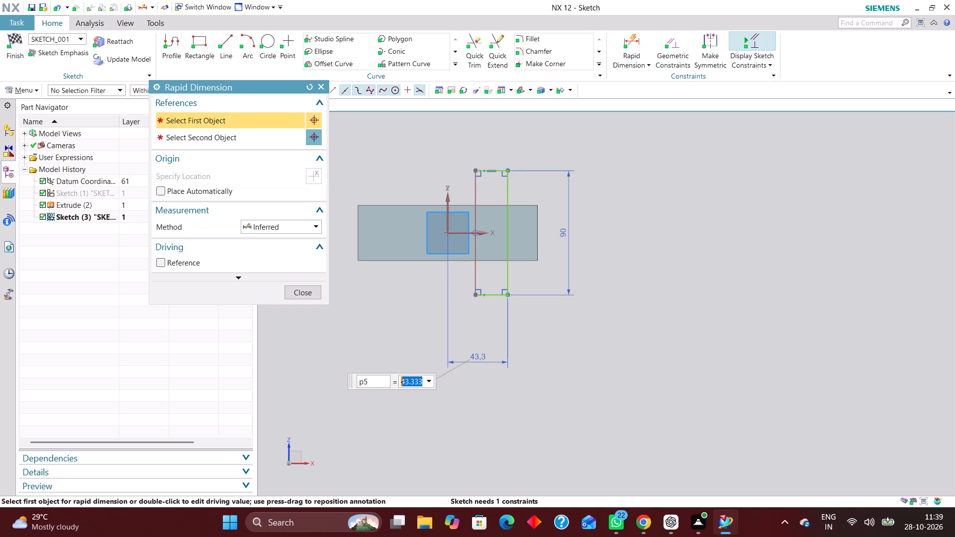
{"action": "type", "text": "130/2"}
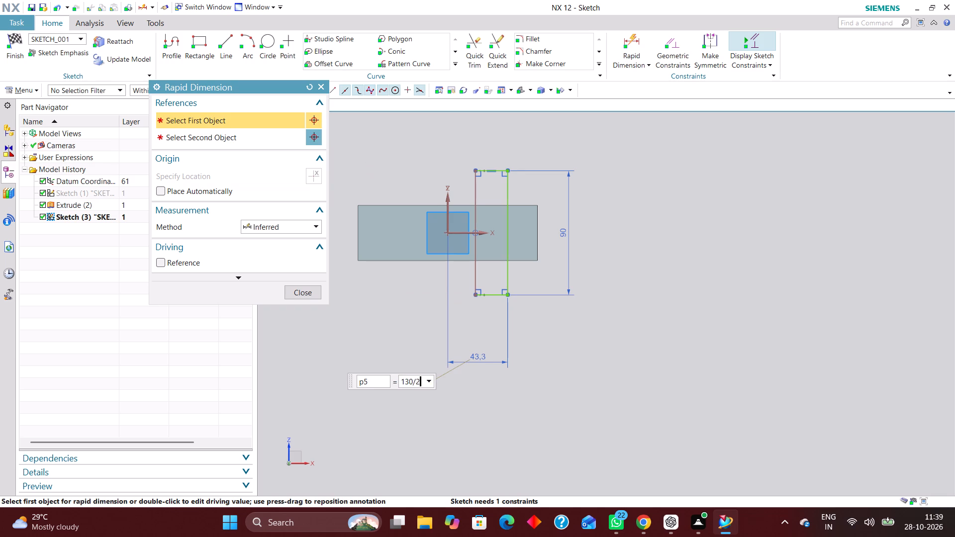
{"action": "key", "text": "Return"}
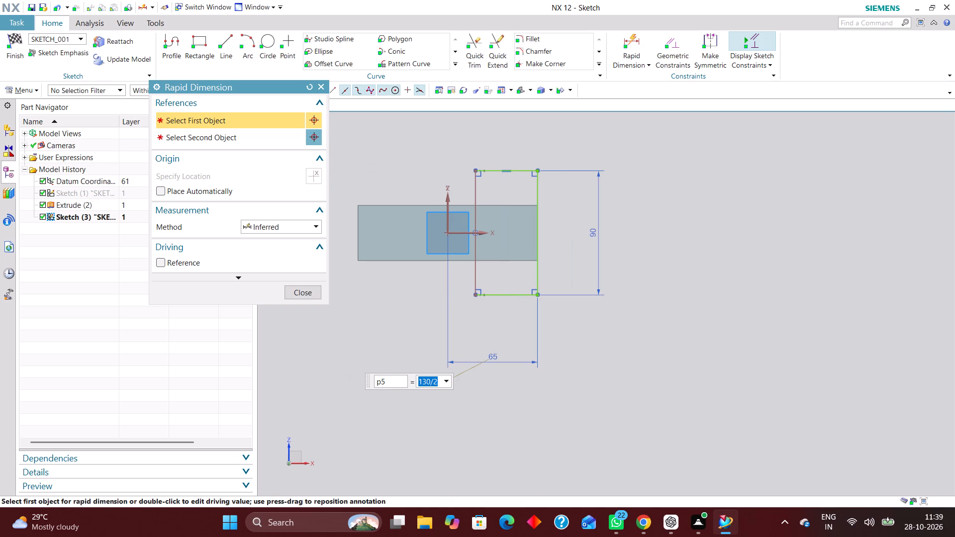
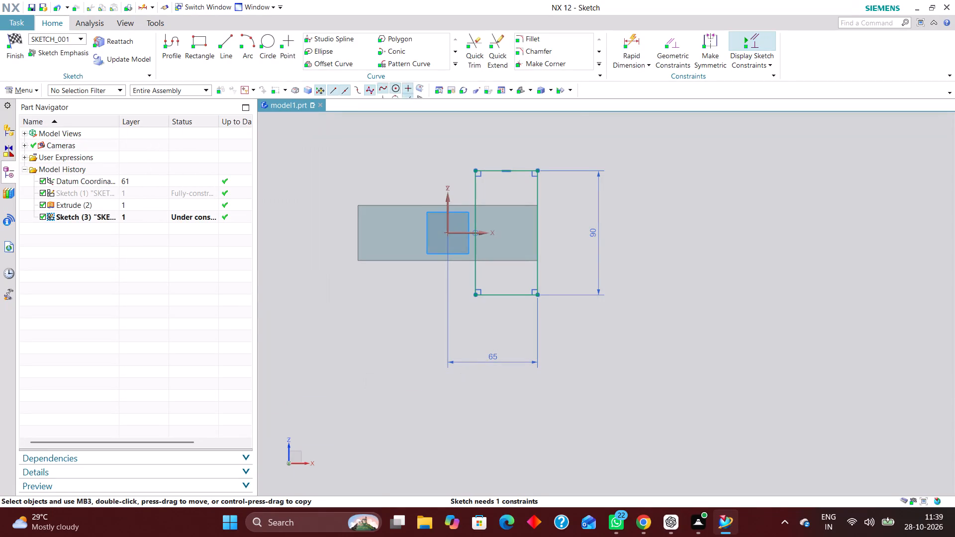
Finish the flange rectangle sketch and return to modelling.
{"action": "left_click", "coordinate": [12, 39]}
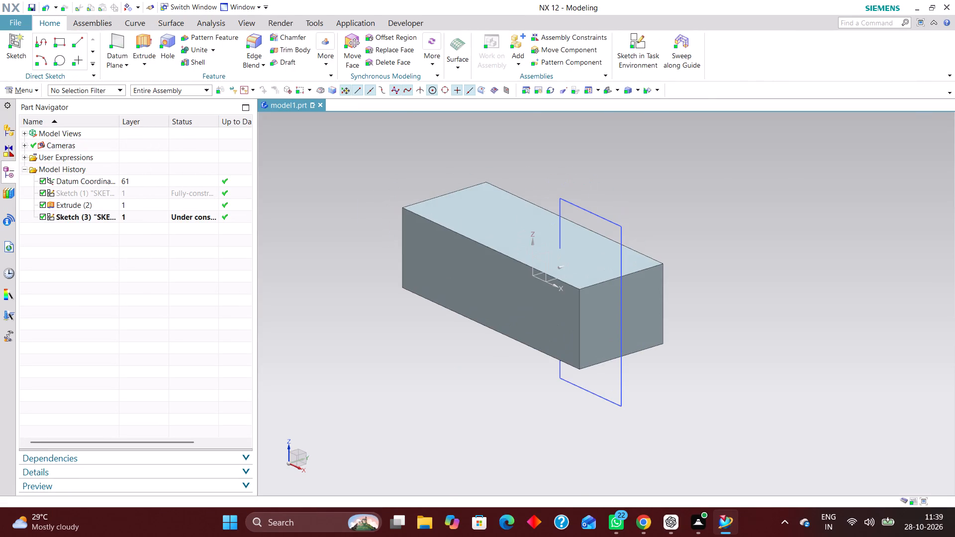
{"action": "scroll", "coordinate": [417, 229], "scroll_direction": "down", "scroll_amount": 3}
{"action": "scroll", "coordinate": [414, 231], "scroll_direction": "up", "scroll_amount": 2}
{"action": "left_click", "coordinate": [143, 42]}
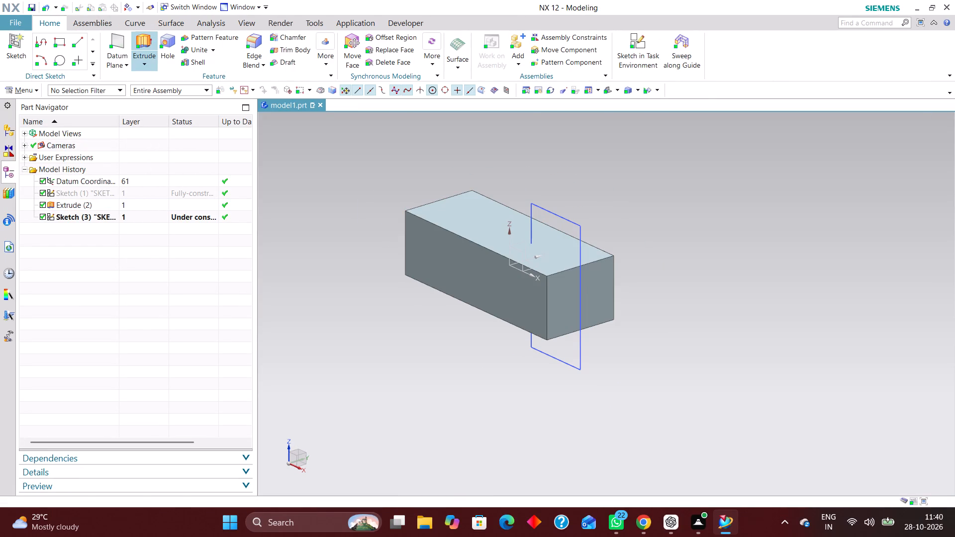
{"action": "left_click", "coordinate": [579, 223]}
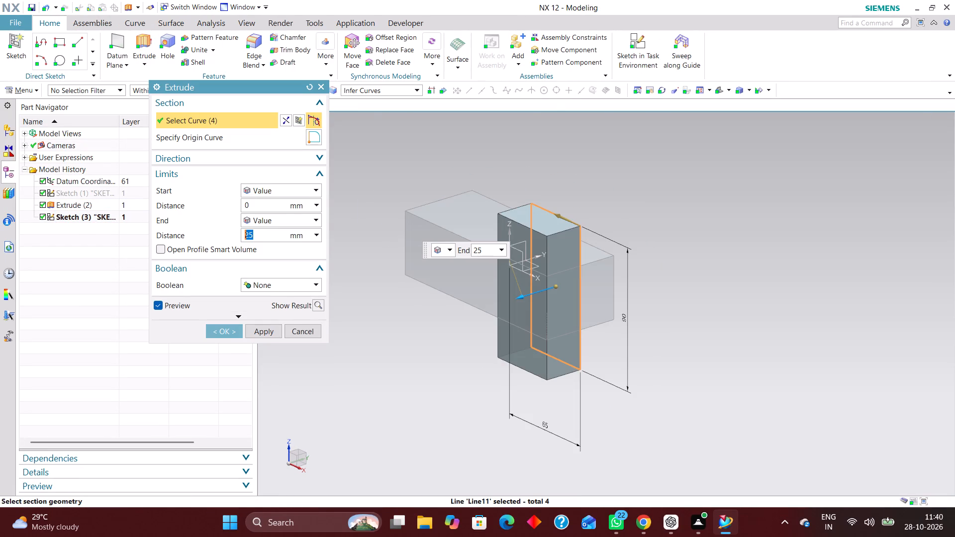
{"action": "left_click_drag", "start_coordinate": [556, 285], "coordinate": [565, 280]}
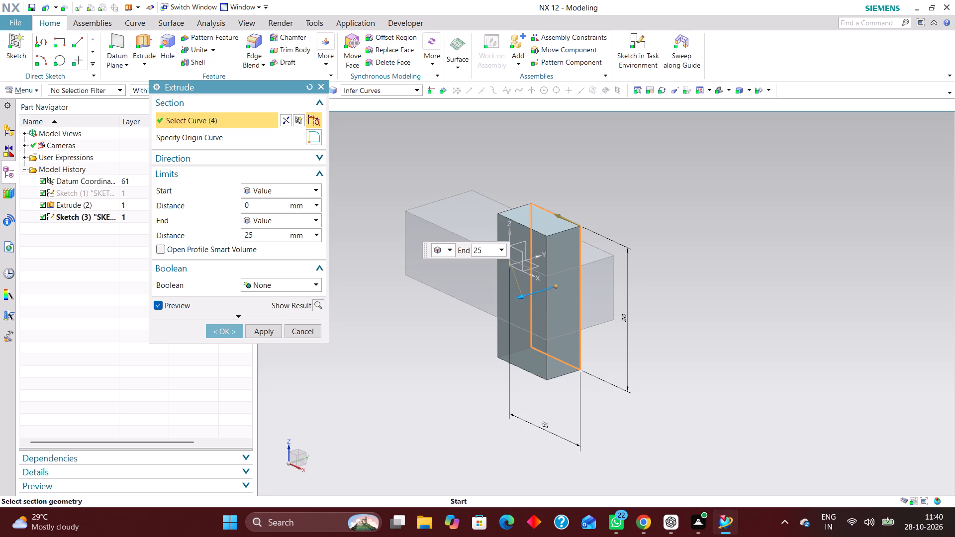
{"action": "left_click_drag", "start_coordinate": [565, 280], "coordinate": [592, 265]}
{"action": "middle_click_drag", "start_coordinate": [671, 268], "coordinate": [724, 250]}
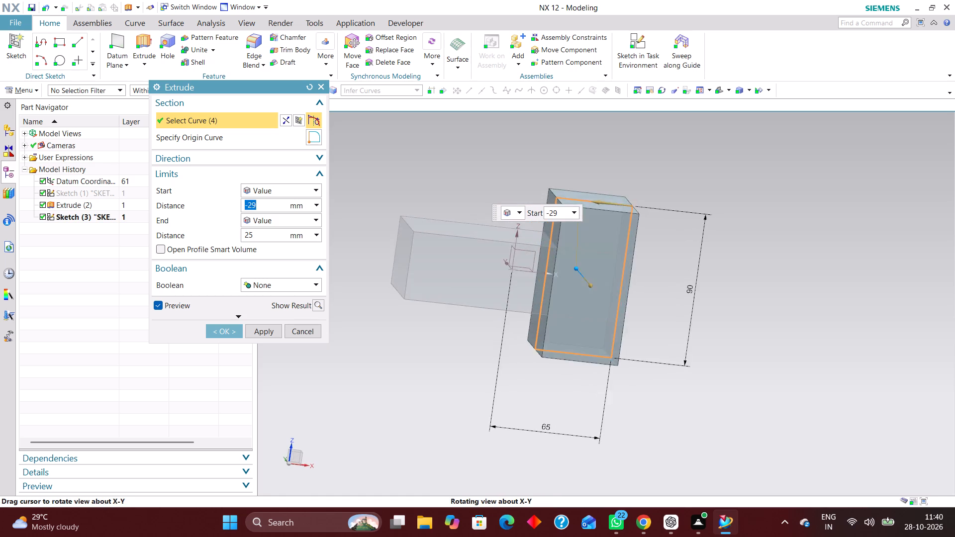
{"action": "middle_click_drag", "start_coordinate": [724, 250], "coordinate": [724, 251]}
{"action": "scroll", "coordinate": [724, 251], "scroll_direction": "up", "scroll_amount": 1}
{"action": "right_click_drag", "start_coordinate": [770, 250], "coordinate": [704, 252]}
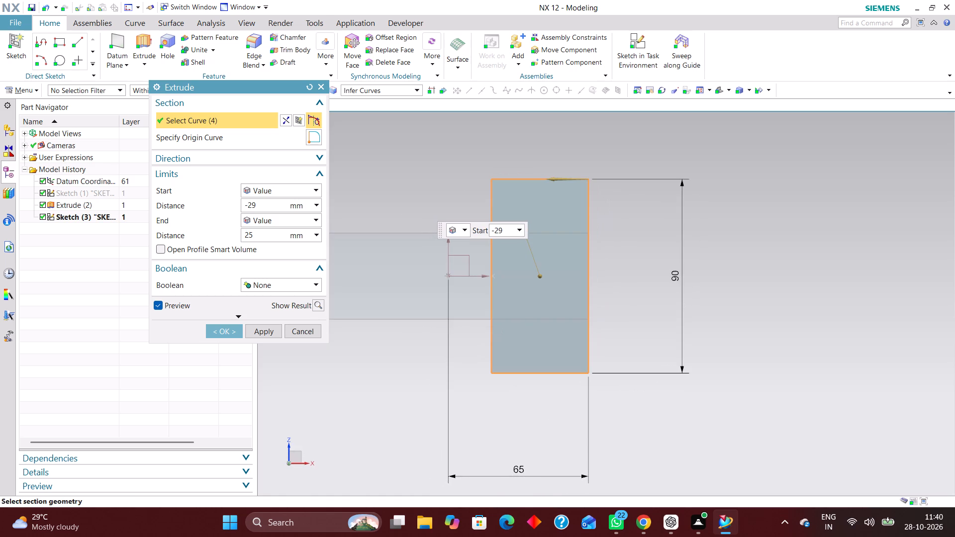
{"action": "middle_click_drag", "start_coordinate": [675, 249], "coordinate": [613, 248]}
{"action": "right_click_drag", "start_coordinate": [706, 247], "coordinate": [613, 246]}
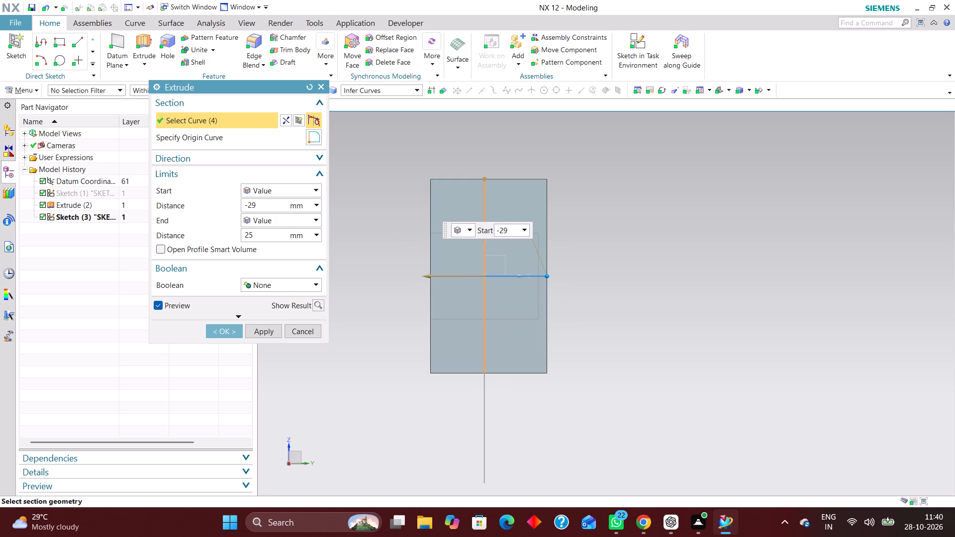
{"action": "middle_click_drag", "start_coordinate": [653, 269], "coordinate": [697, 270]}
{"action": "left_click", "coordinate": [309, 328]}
Delete the flange rectangle sketch from the model history.
{"action": "scroll", "coordinate": [531, 267], "scroll_direction": "down", "scroll_amount": 2}
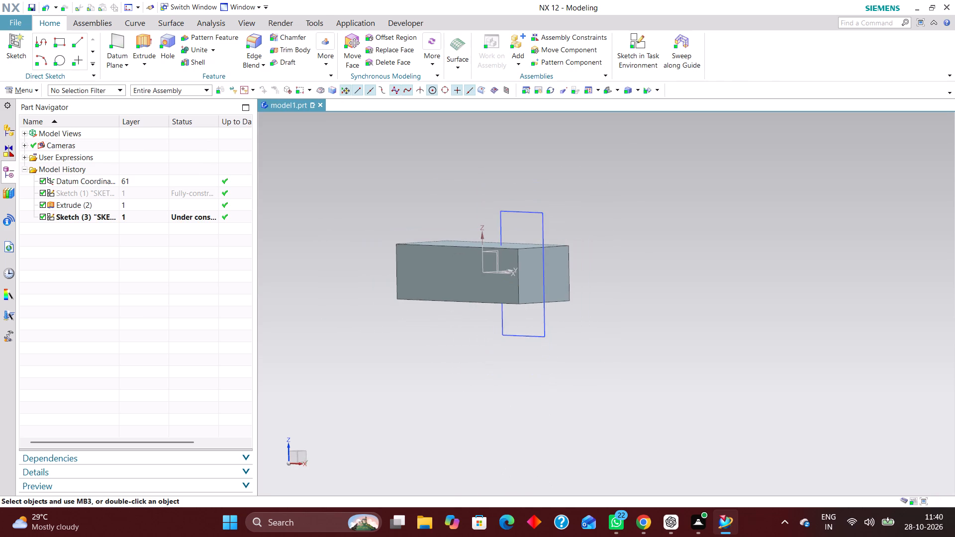
{"action": "left_click", "coordinate": [150, 217]}
{"action": "right_click", "coordinate": [152, 215]}
{"action": "left_click", "coordinate": [258, 183]}
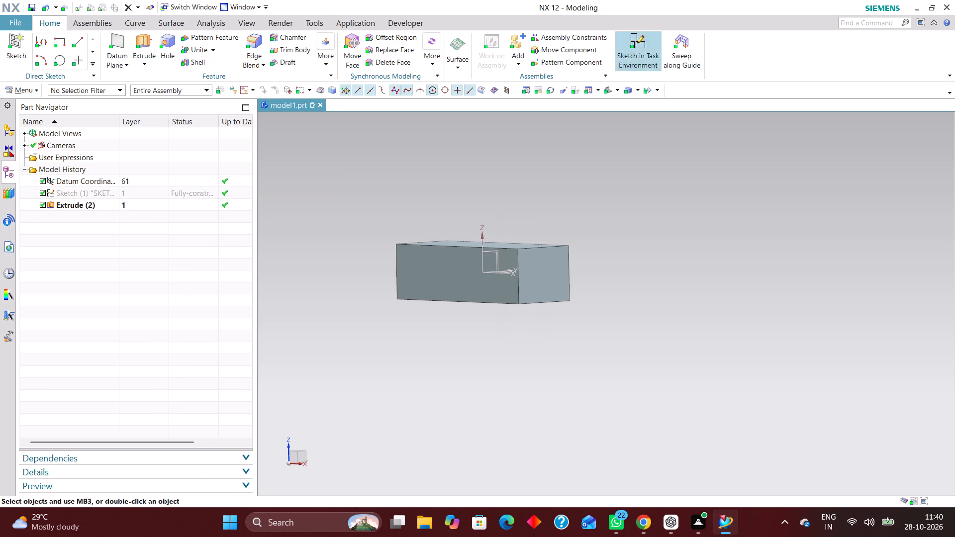
Start a new task-environment sketch on the datum XZ plane.
{"action": "left_click", "coordinate": [650, 41]}
{"action": "scroll", "coordinate": [646, 197], "scroll_direction": "up", "scroll_amount": 1}
{"action": "middle_click_drag", "start_coordinate": [646, 197], "coordinate": [639, 216]}
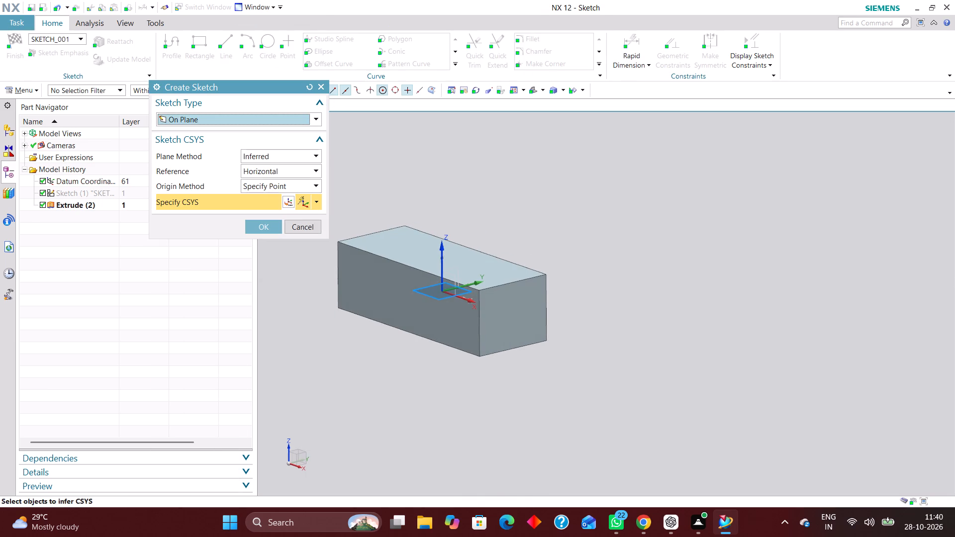
{"action": "middle_click_drag", "start_coordinate": [608, 239], "coordinate": [596, 247]}
{"action": "scroll", "coordinate": [421, 291], "scroll_direction": "up", "scroll_amount": 5}
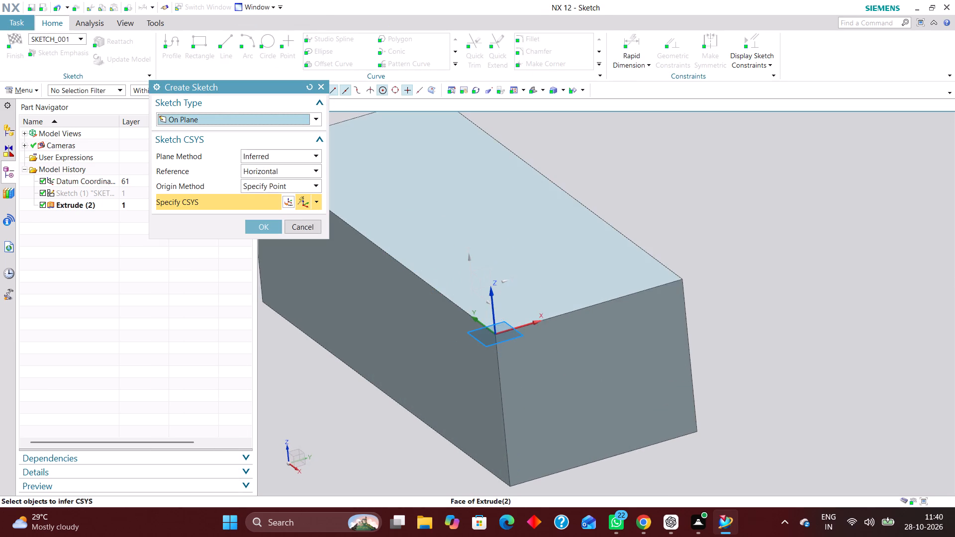
{"action": "left_click", "coordinate": [479, 280]}
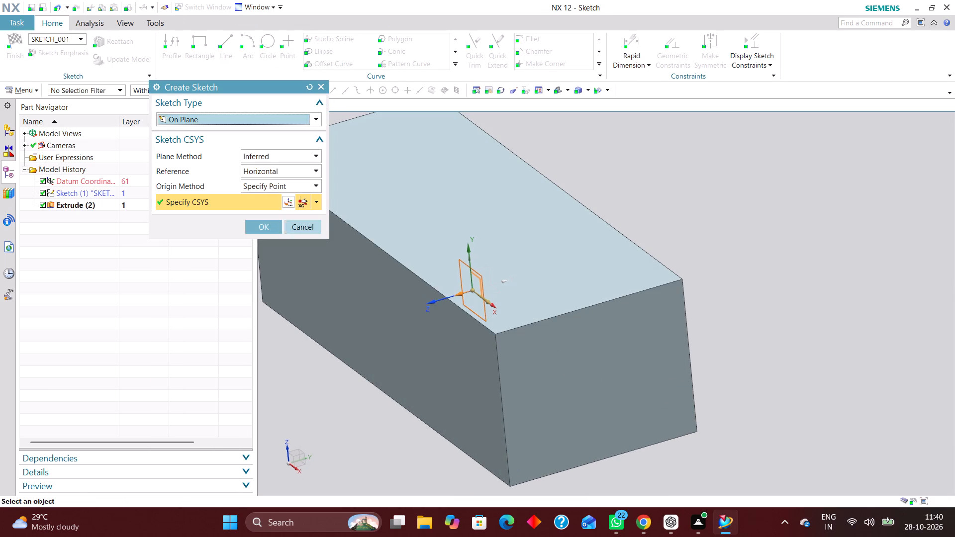
{"action": "left_click", "coordinate": [257, 226]}
Draw two circles near the block's +X end, one above it centred at about X 48, Y 62 and one below it.
{"action": "scroll", "coordinate": [440, 271], "scroll_direction": "down", "scroll_amount": 6}
{"action": "scroll", "coordinate": [558, 267], "scroll_direction": "up", "scroll_amount": 4}
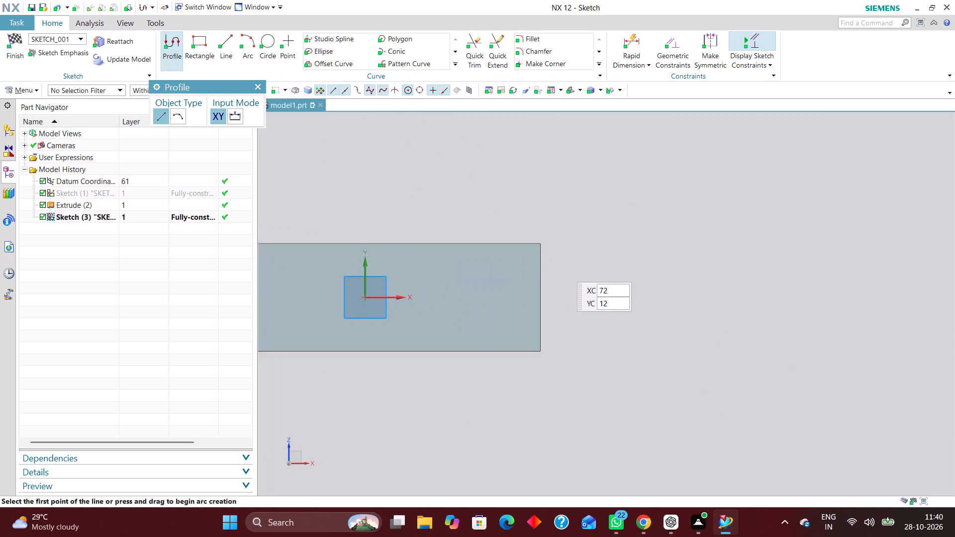
{"action": "scroll", "coordinate": [597, 248], "scroll_direction": "down", "scroll_amount": 3}
{"action": "scroll", "coordinate": [576, 297], "scroll_direction": "down", "scroll_amount": 2}
{"action": "scroll", "coordinate": [578, 291], "scroll_direction": "up", "scroll_amount": 3}
{"action": "scroll", "coordinate": [677, 227], "scroll_direction": "down", "scroll_amount": 2}
{"action": "scroll", "coordinate": [675, 232], "scroll_direction": "up", "scroll_amount": 1}
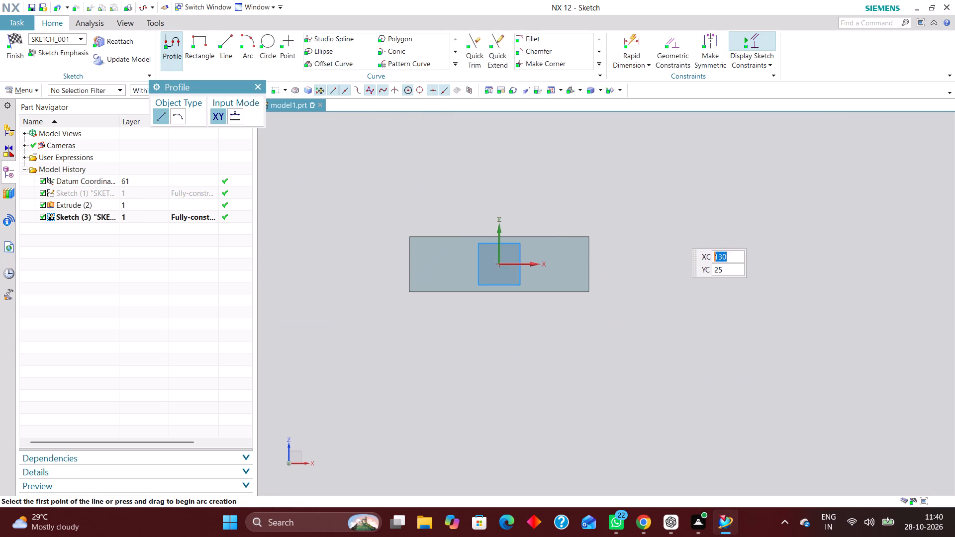
{"action": "left_click", "coordinate": [267, 45]}
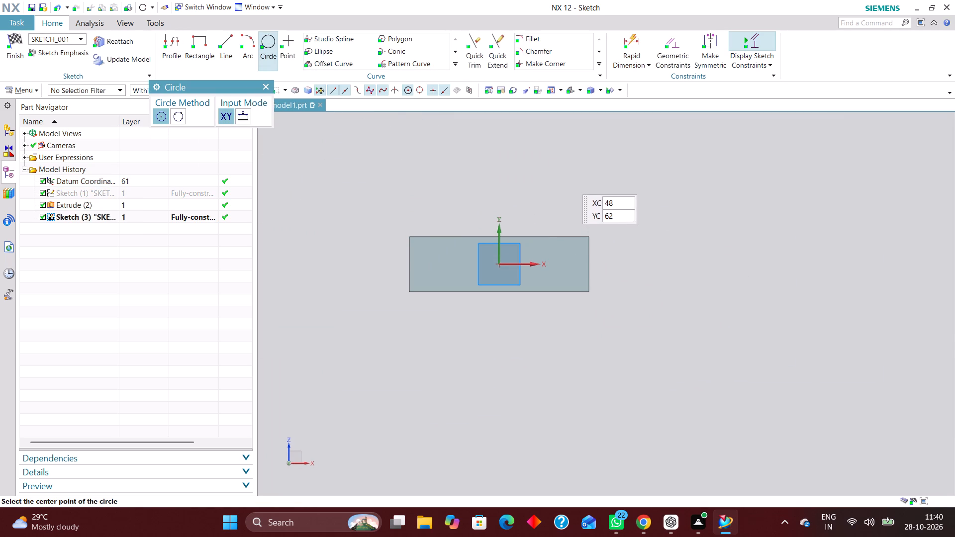
{"action": "left_click", "coordinate": [566, 178]}
{"action": "left_click", "coordinate": [577, 196]}
{"action": "left_click", "coordinate": [230, 45]}
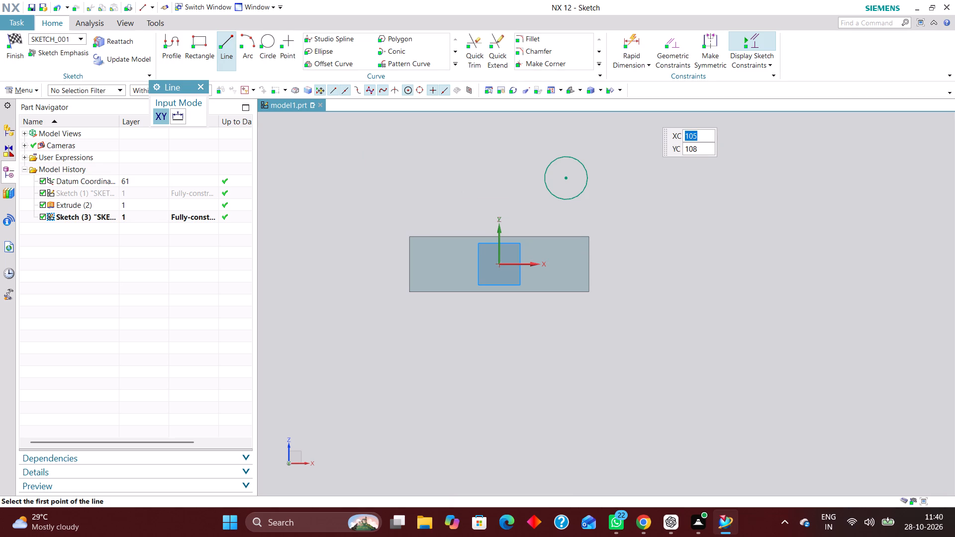
{"action": "left_click", "coordinate": [268, 33]}
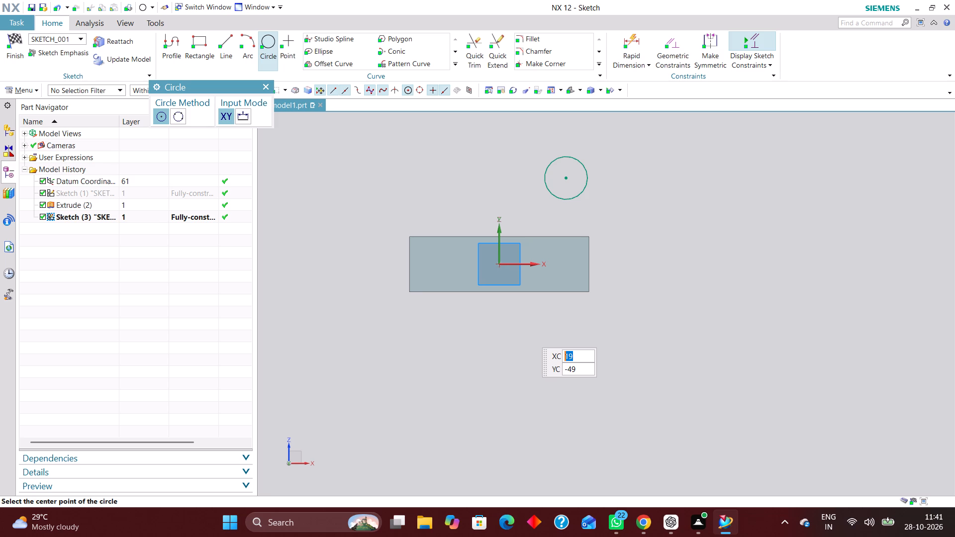
{"action": "left_click", "coordinate": [576, 318]}
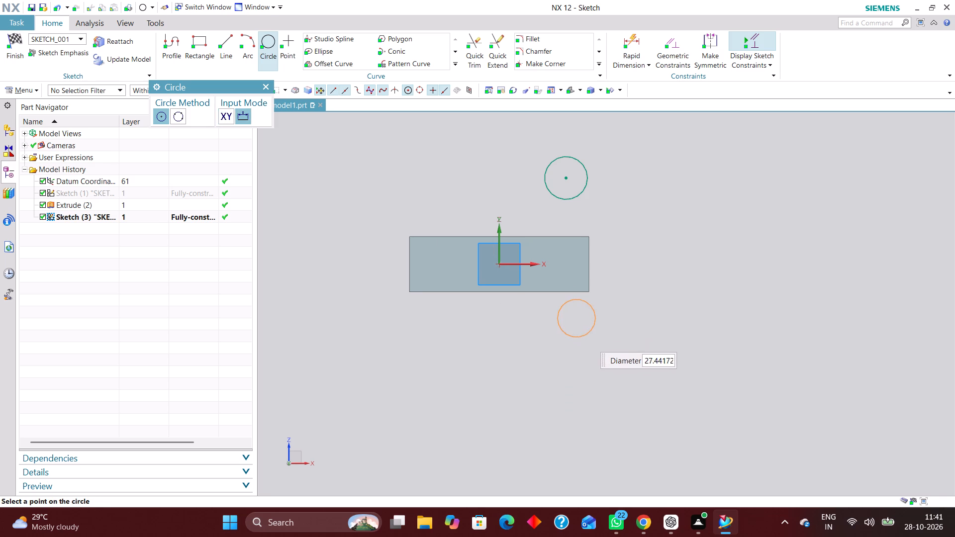
{"action": "left_click", "coordinate": [581, 334]}
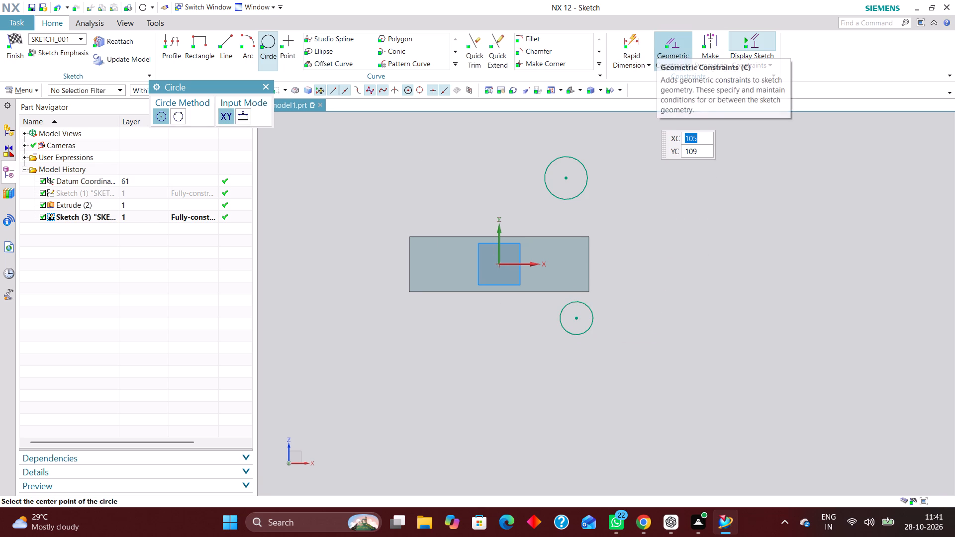
Dimension the vertical distance between the two circle centres as 90-14.
{"action": "left_click", "coordinate": [630, 43]}
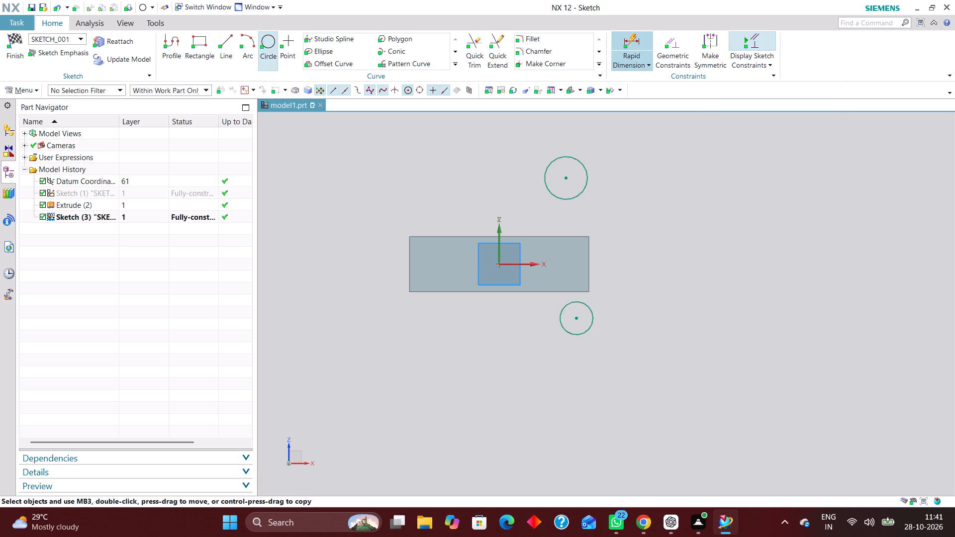
{"action": "left_click", "coordinate": [568, 177]}
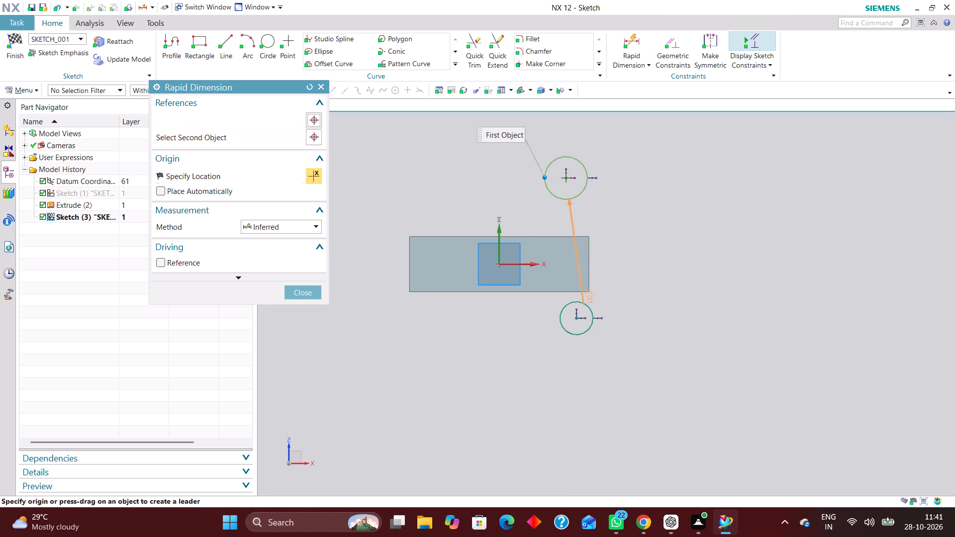
{"action": "left_click", "coordinate": [575, 318]}
{"action": "left_click", "coordinate": [658, 249]}
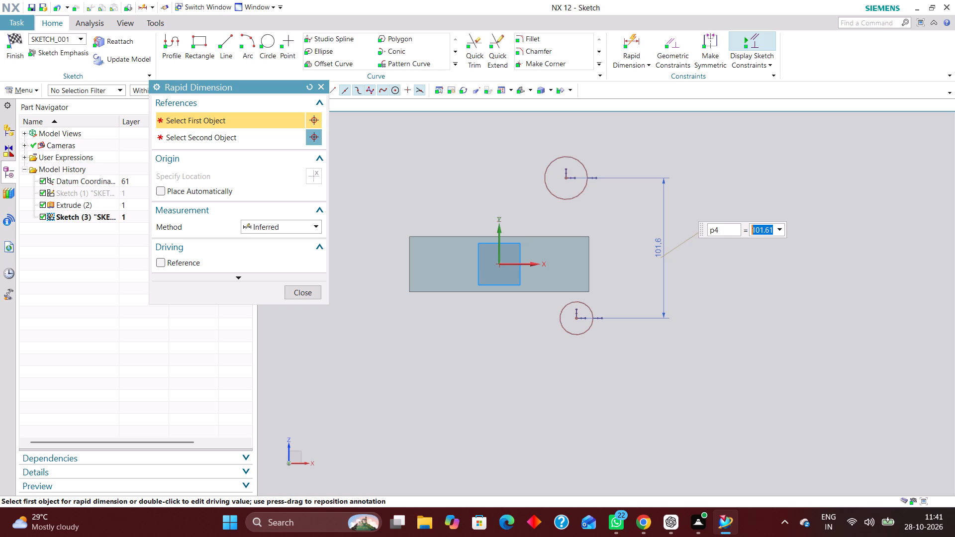
{"action": "type", "text": "90-"}
{"action": "type", "text": "14"}
{"action": "key", "text": "Return"}
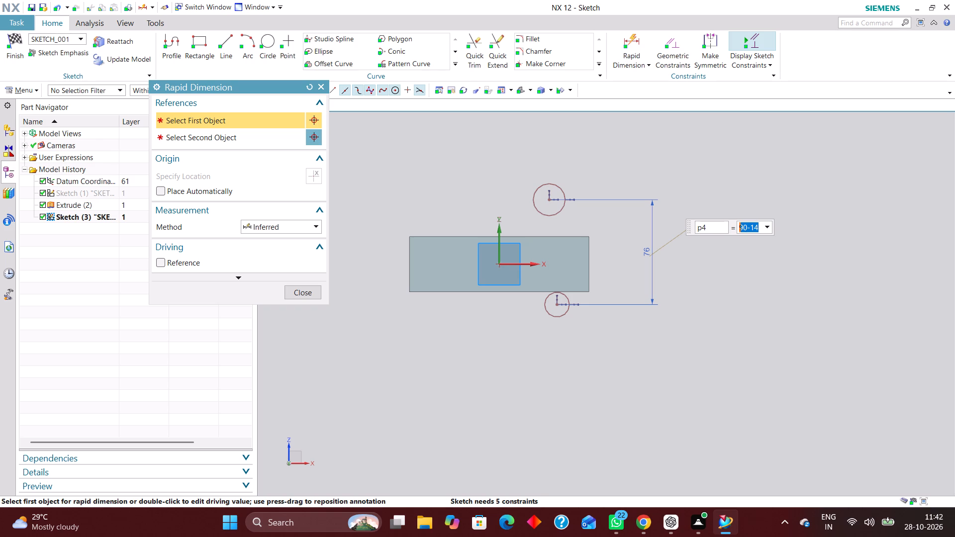
Make the two circle centres symmetric about the sketch X axis.
{"action": "left_click", "coordinate": [712, 44]}
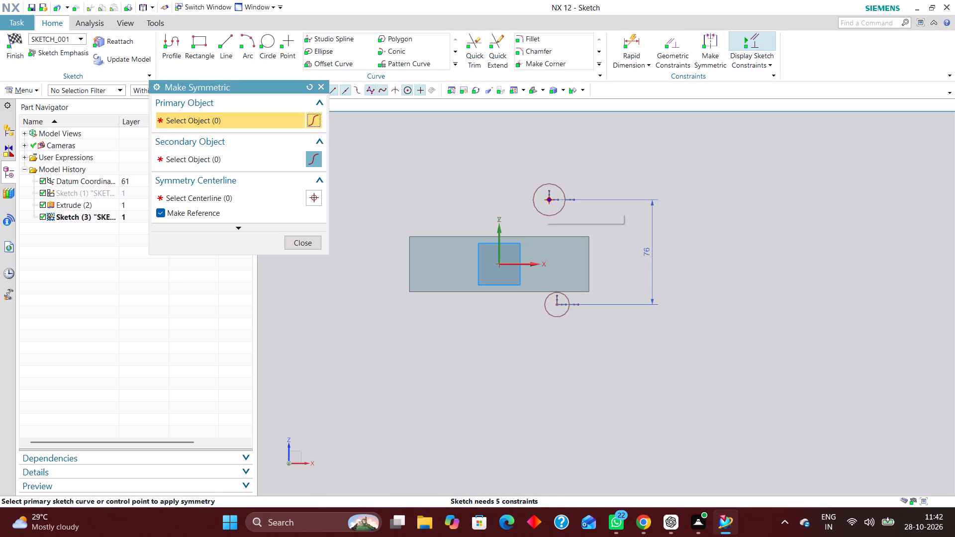
{"action": "left_click", "coordinate": [546, 200]}
{"action": "left_click", "coordinate": [551, 303]}
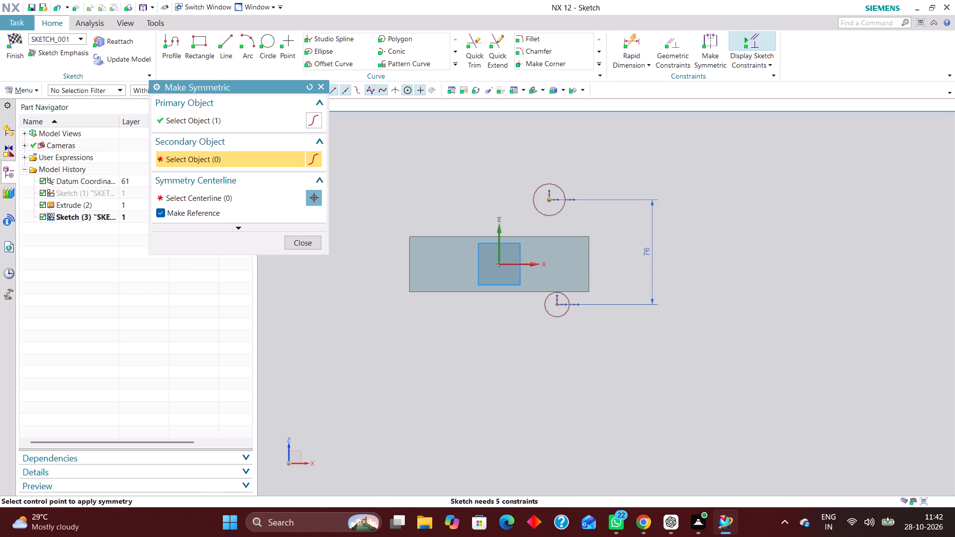
{"action": "left_click", "coordinate": [557, 306]}
{"action": "left_click", "coordinate": [519, 264]}
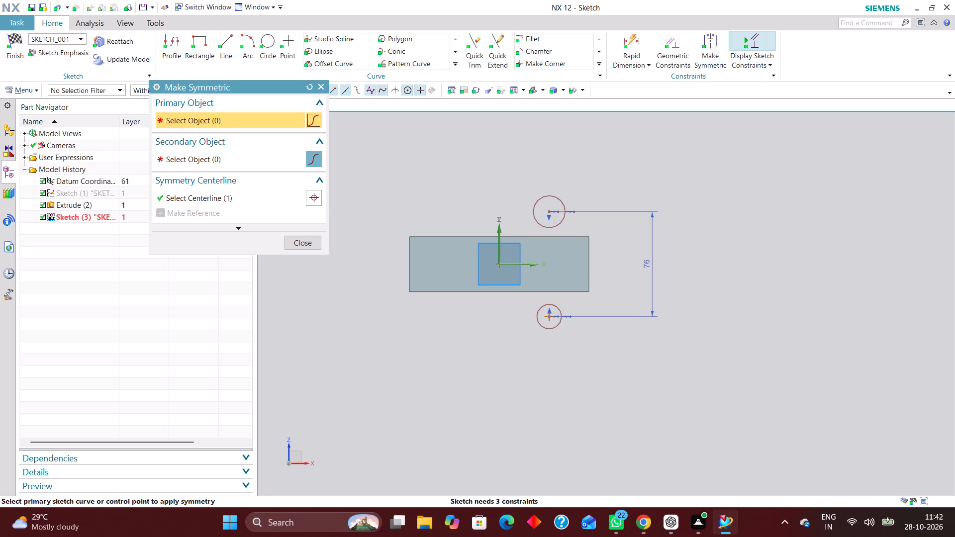
{"action": "left_click", "coordinate": [305, 243]}
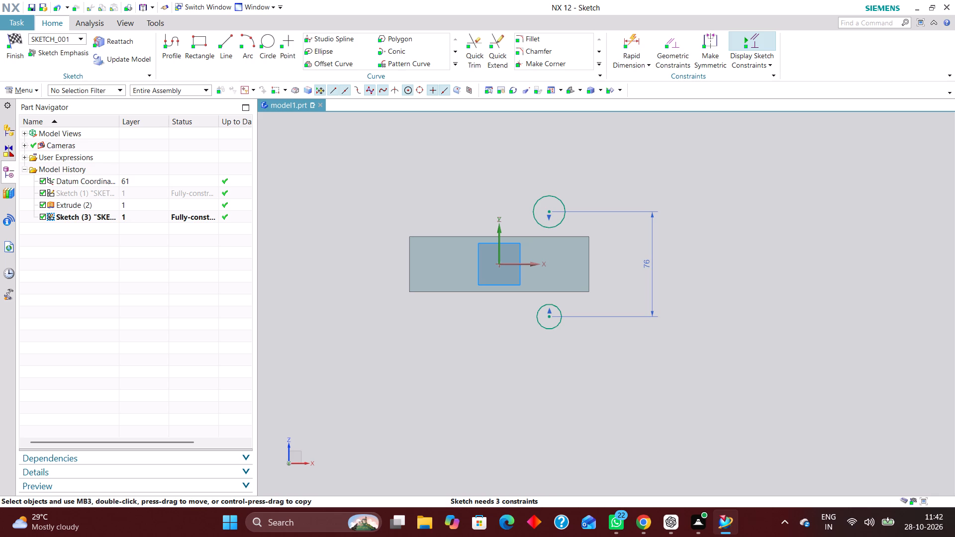
Add a radial dimension of 15 mm to the upper circle.
{"action": "left_click", "coordinate": [640, 37]}
{"action": "left_click", "coordinate": [297, 226]}
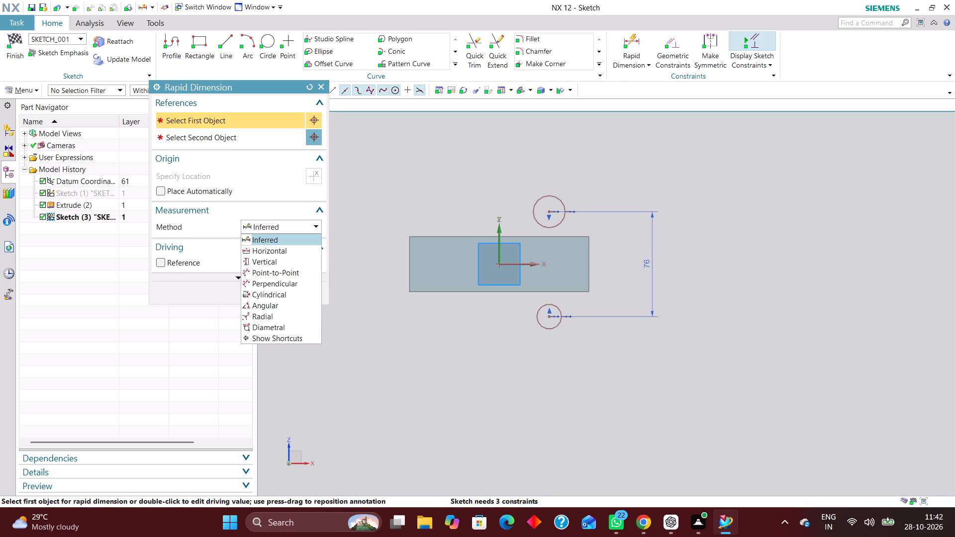
{"action": "left_click", "coordinate": [284, 318]}
{"action": "left_click", "coordinate": [562, 199]}
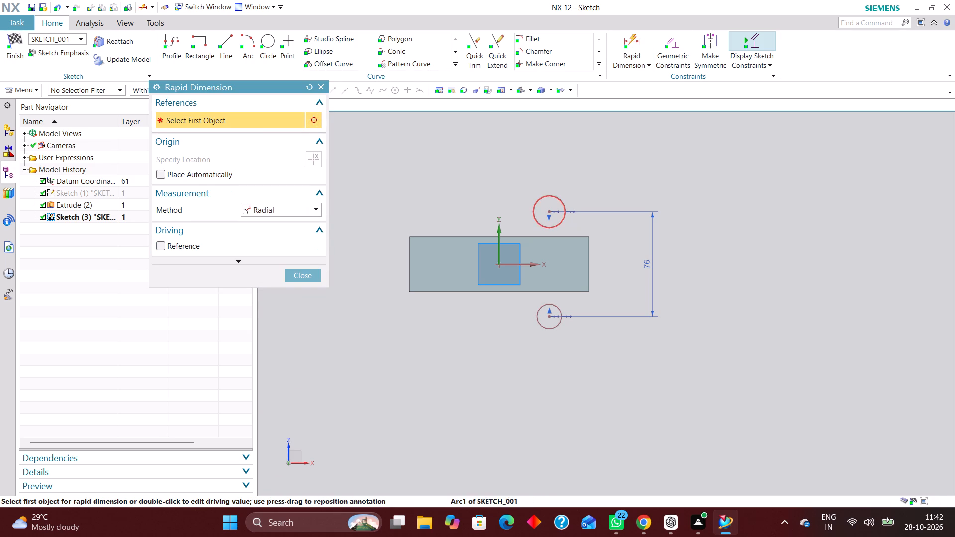
{"action": "left_click", "coordinate": [572, 179]}
{"action": "type", "text": "15"}
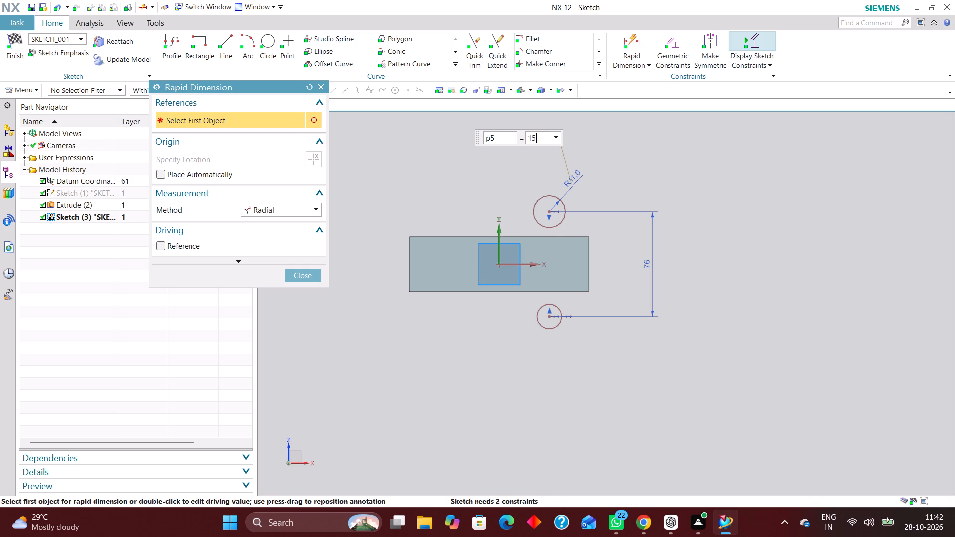
{"action": "key", "text": "Return"}
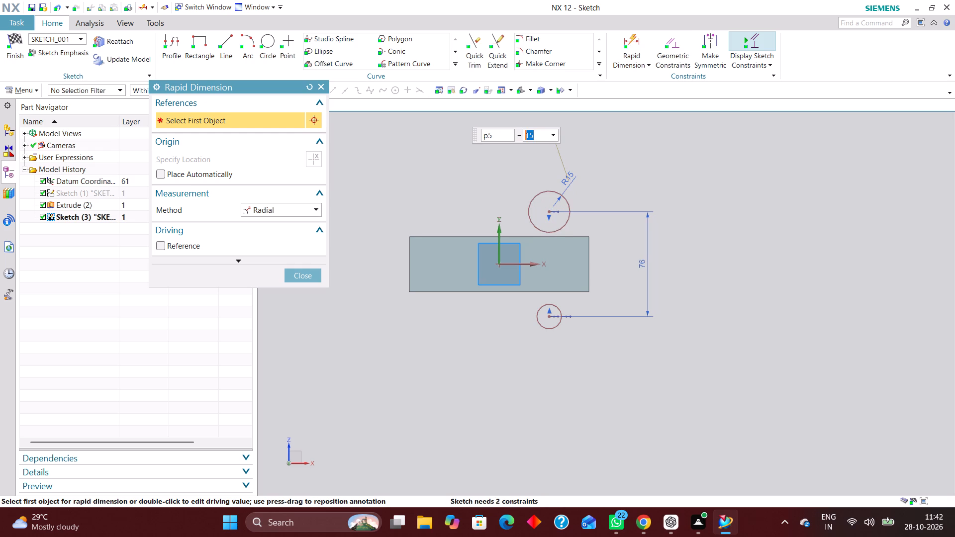
Apply an equal radius constraint between the upper and lower circles.
{"action": "left_click", "coordinate": [670, 43]}
{"action": "left_click", "coordinate": [268, 141]}
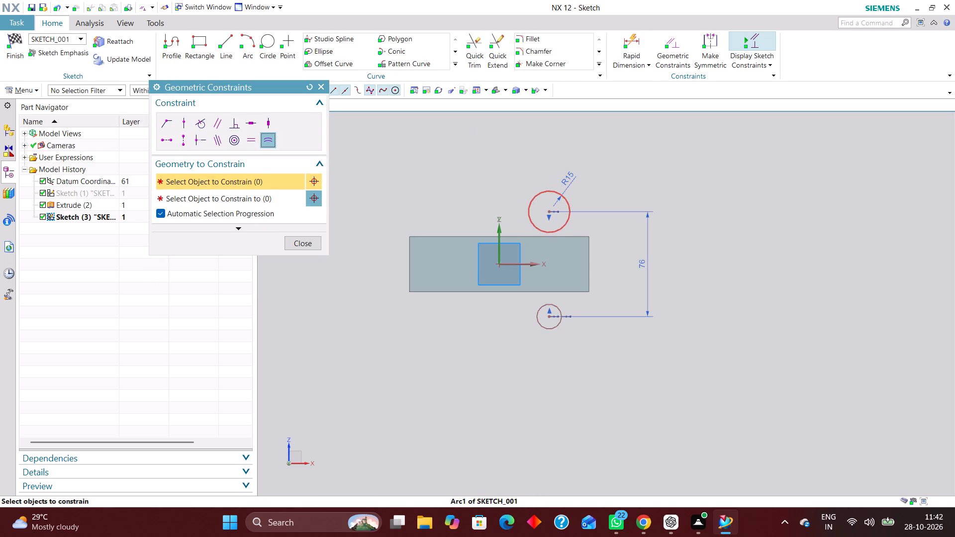
{"action": "left_click", "coordinate": [551, 191]}
{"action": "left_click", "coordinate": [562, 323]}
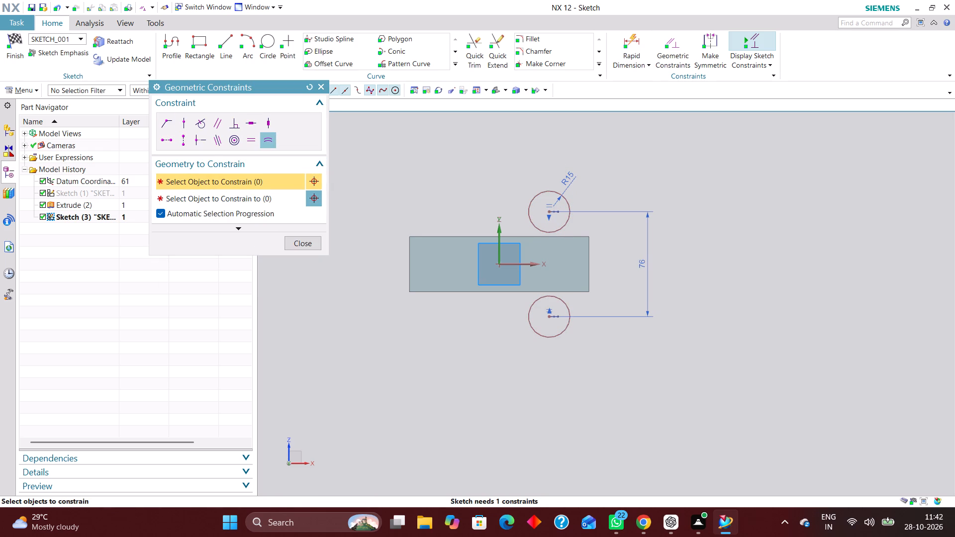
{"action": "left_click", "coordinate": [311, 244]}
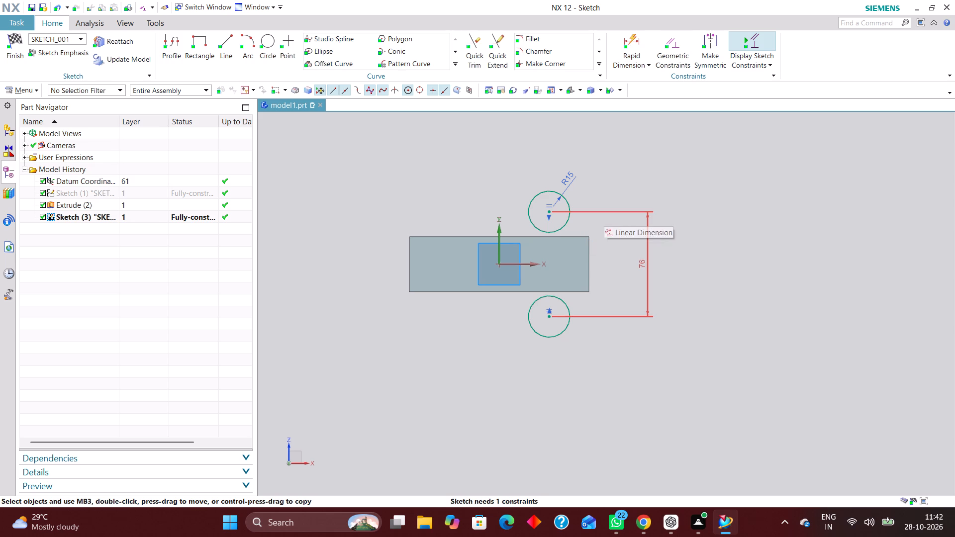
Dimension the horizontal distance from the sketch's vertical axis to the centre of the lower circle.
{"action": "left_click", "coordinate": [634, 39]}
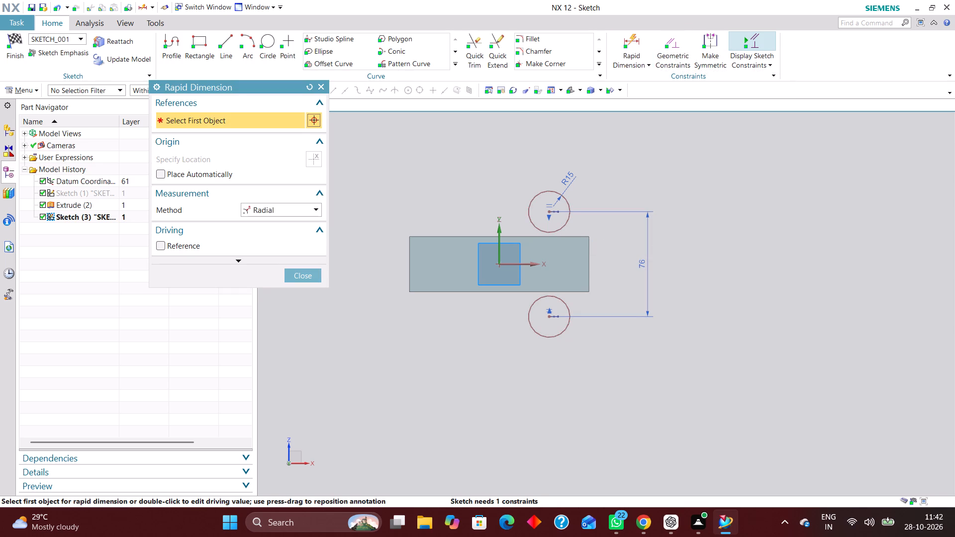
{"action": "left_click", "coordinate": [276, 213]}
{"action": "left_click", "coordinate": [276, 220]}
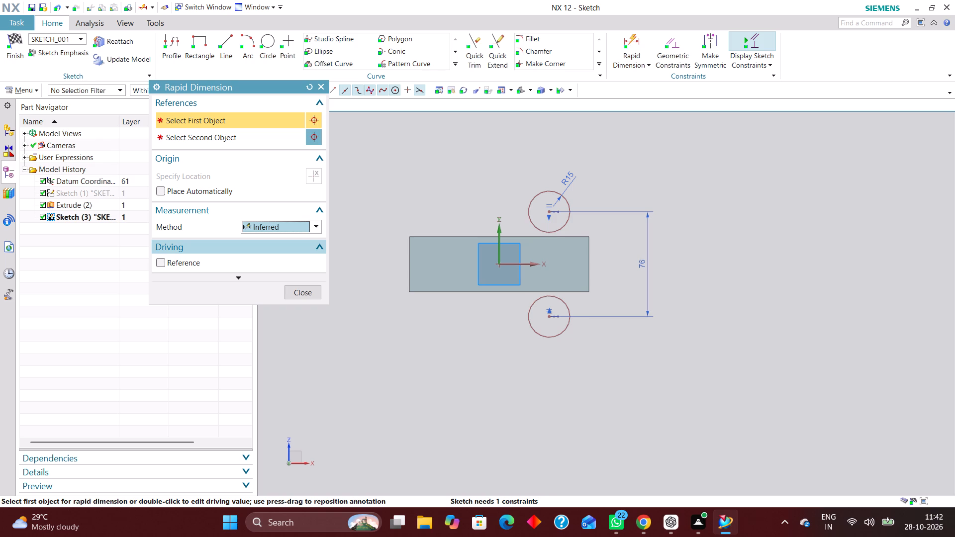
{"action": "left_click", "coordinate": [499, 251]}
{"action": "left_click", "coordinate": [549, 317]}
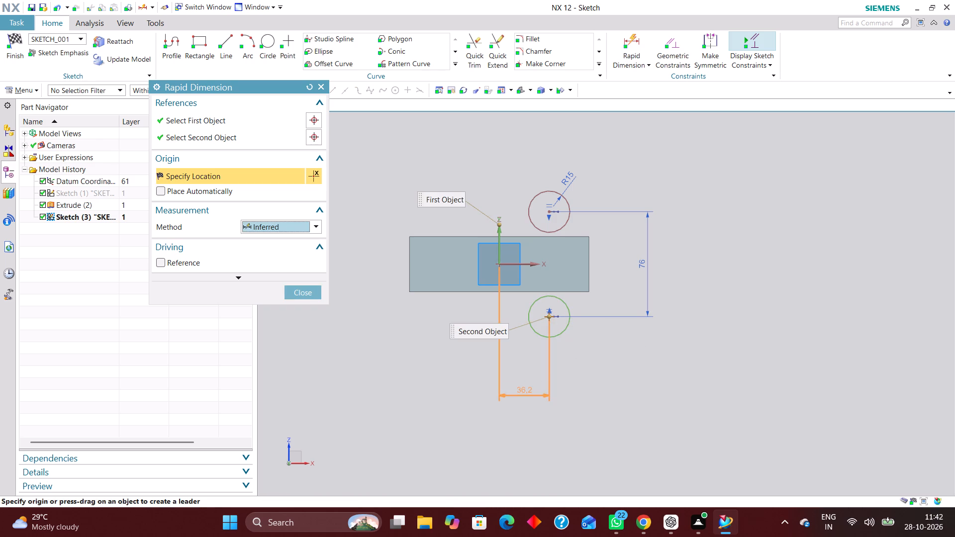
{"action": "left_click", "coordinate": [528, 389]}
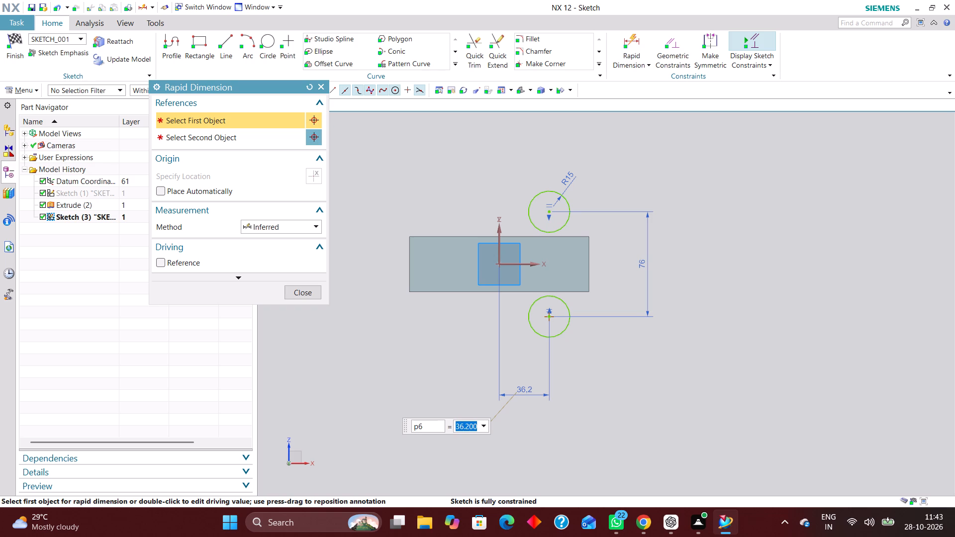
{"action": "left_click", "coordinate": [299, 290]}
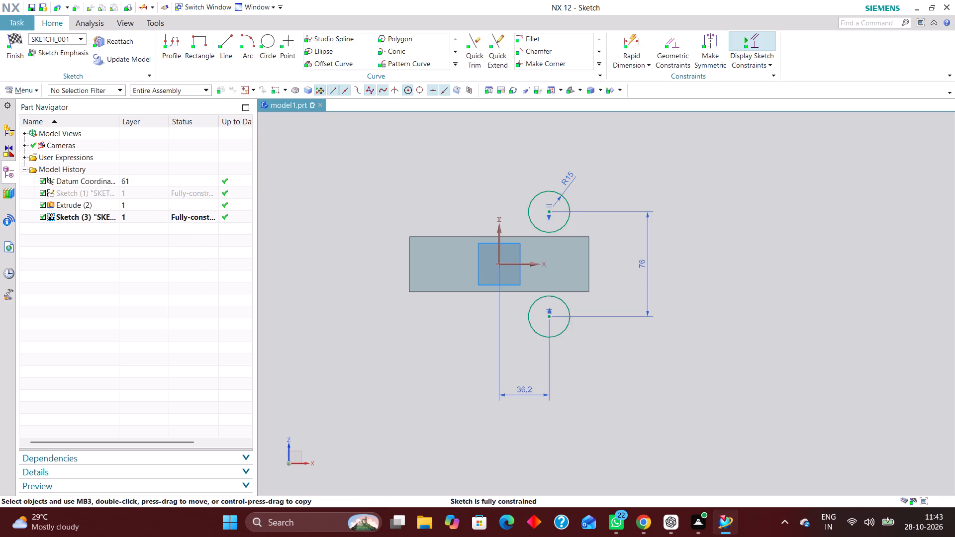
Sketch a rectangle about 51 mm wide and 130 mm tall enclosing both circles.
{"action": "left_click", "coordinate": [204, 41]}
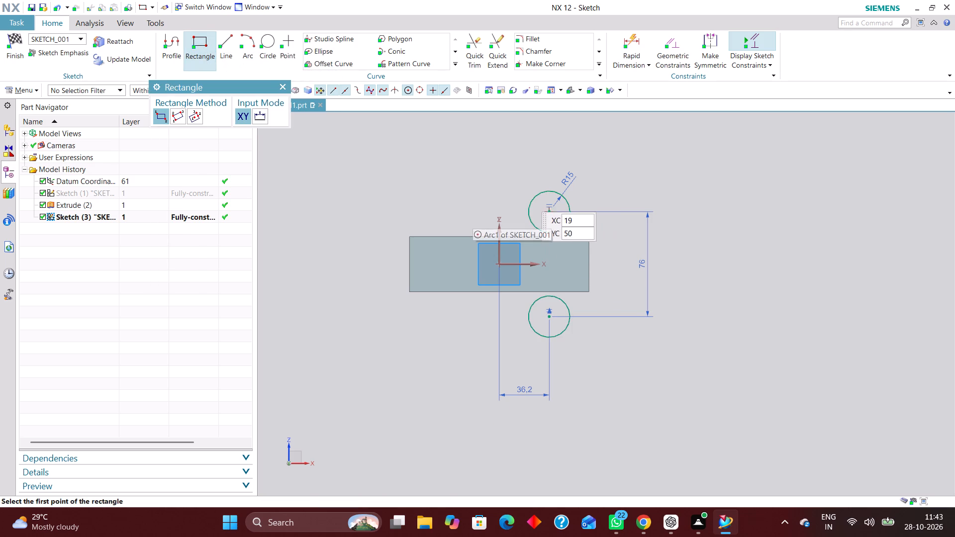
{"action": "left_click", "coordinate": [518, 173]}
{"action": "left_click", "coordinate": [587, 353]}
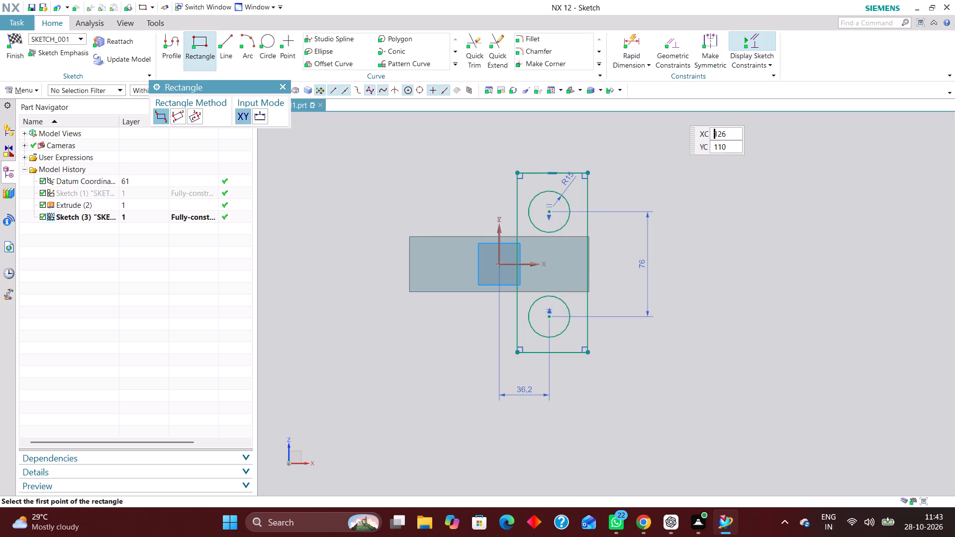
Dimension the rectangle's right vertical side at 130/2 mm from the sketch's vertical axis.
{"action": "left_click", "coordinate": [637, 47]}
{"action": "left_click", "coordinate": [498, 254]}
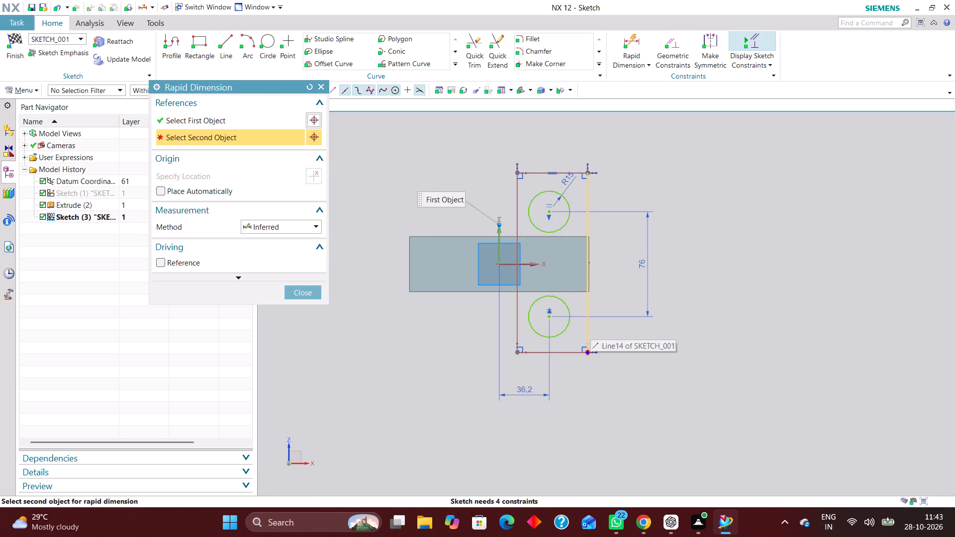
{"action": "left_click", "coordinate": [590, 327]}
{"action": "left_click", "coordinate": [546, 443]}
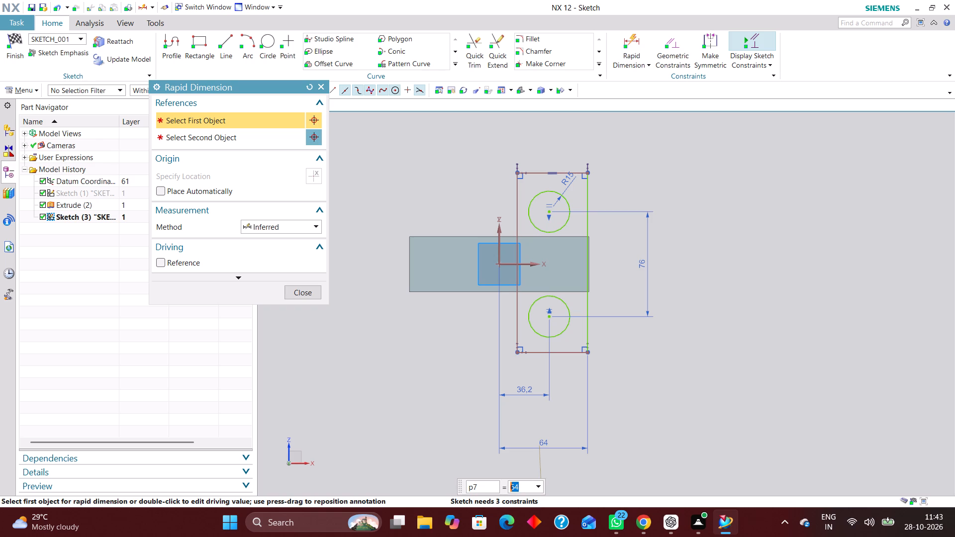
{"action": "type", "text": "130"}
{"action": "type", "text": "/2"}
{"action": "key", "text": "Return"}
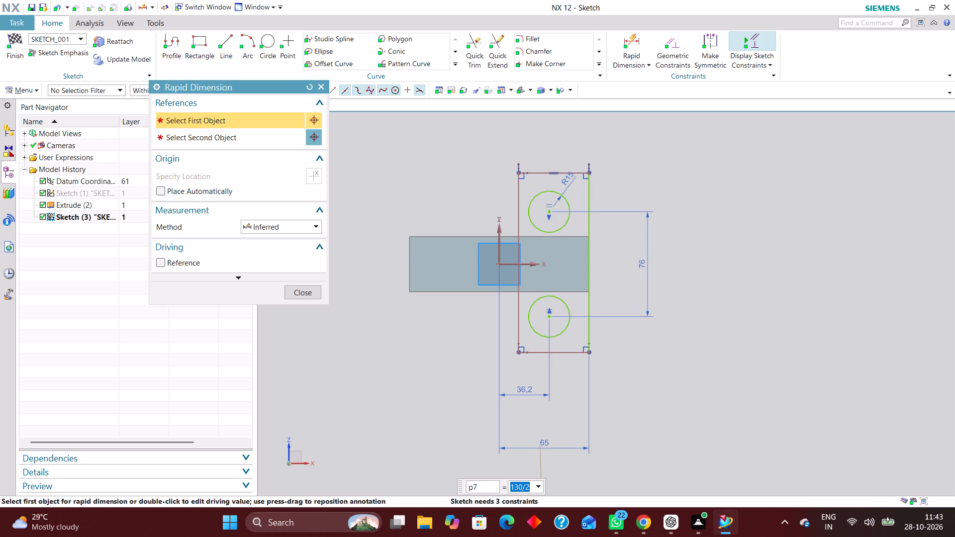
{"action": "left_click", "coordinate": [306, 294]}
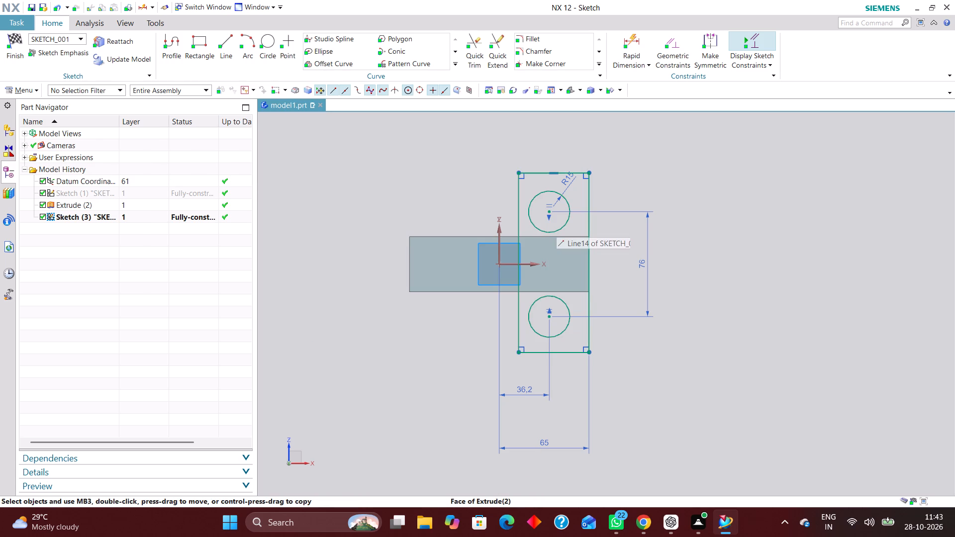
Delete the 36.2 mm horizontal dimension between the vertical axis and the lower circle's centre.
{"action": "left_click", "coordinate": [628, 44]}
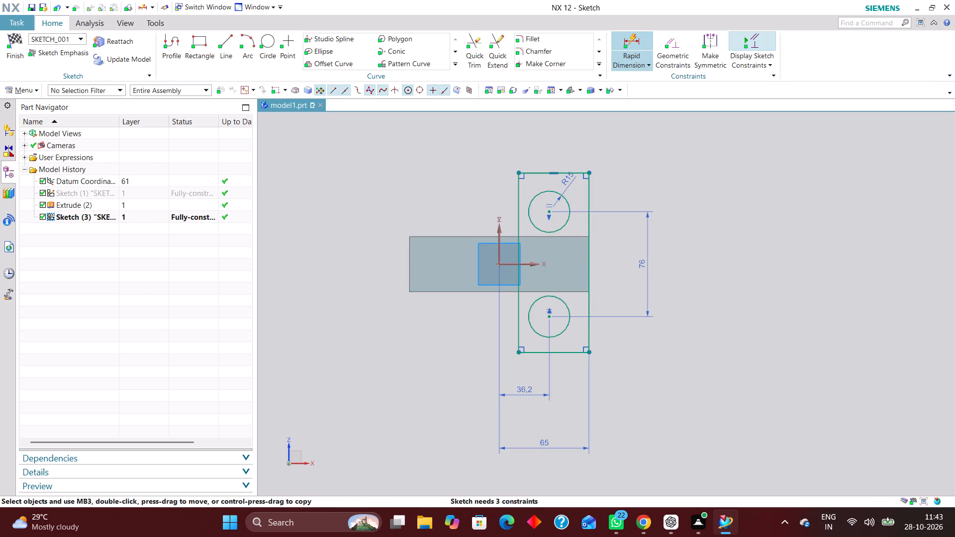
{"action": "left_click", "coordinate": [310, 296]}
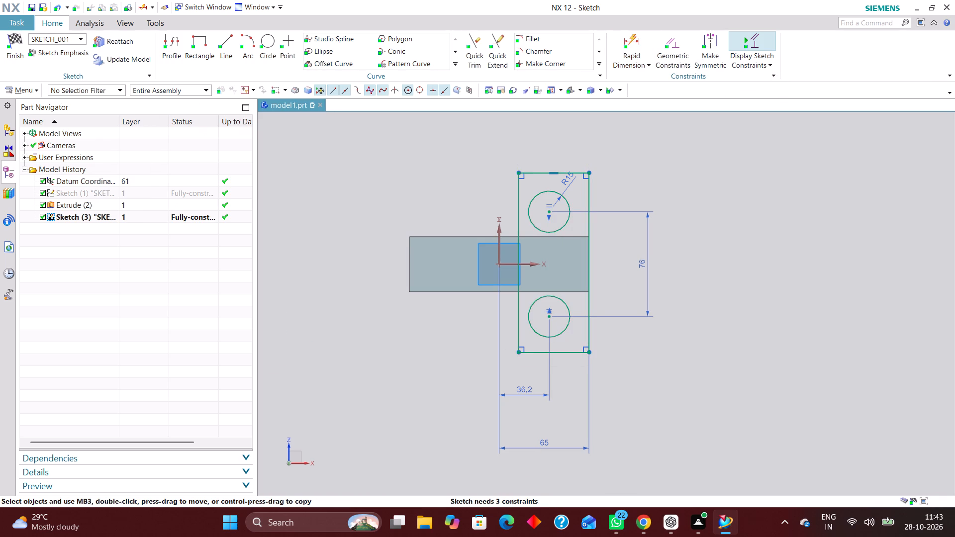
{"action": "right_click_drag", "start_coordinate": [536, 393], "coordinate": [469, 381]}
Dimension the horizontal distance from the upper circle's centre to the rectangle's right side as 15 mm.
{"action": "left_click", "coordinate": [633, 41]}
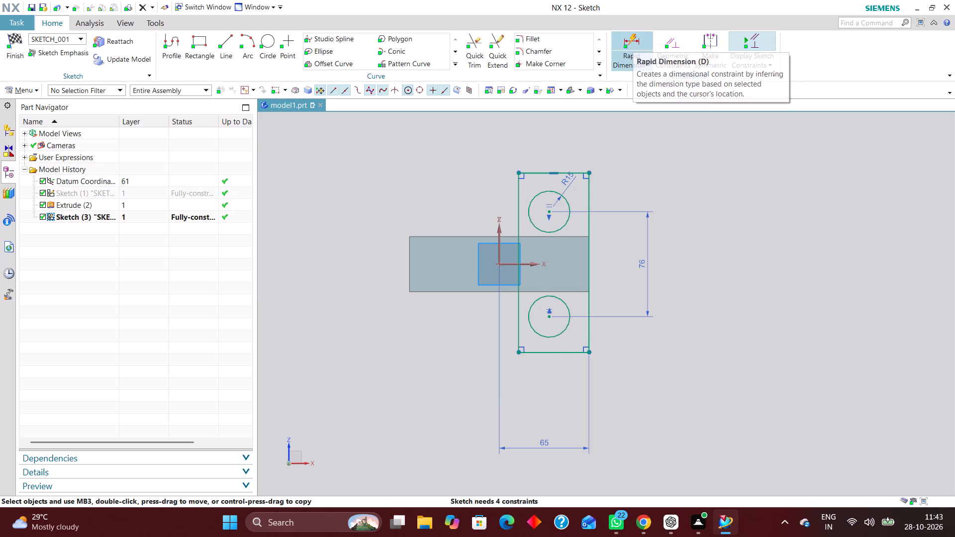
{"action": "left_click", "coordinate": [549, 211]}
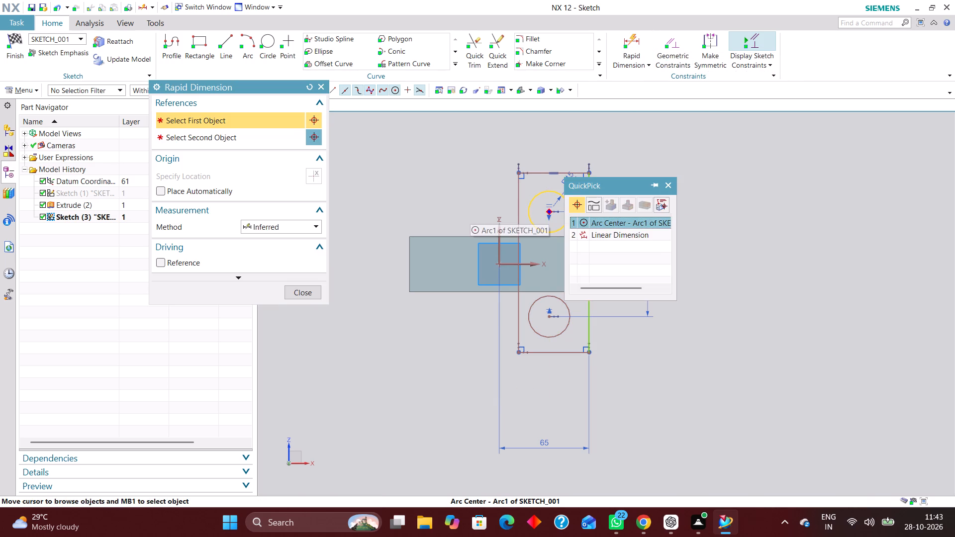
{"action": "left_click", "coordinate": [592, 219]}
{"action": "left_click", "coordinate": [588, 214]}
{"action": "left_click", "coordinate": [571, 406]}
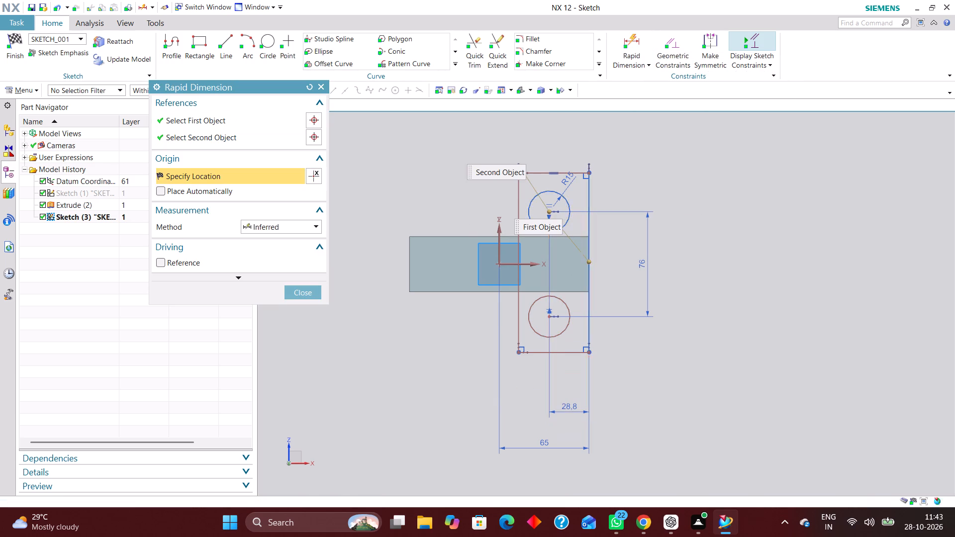
{"action": "type", "text": "30"}
{"action": "key", "text": "Return"}
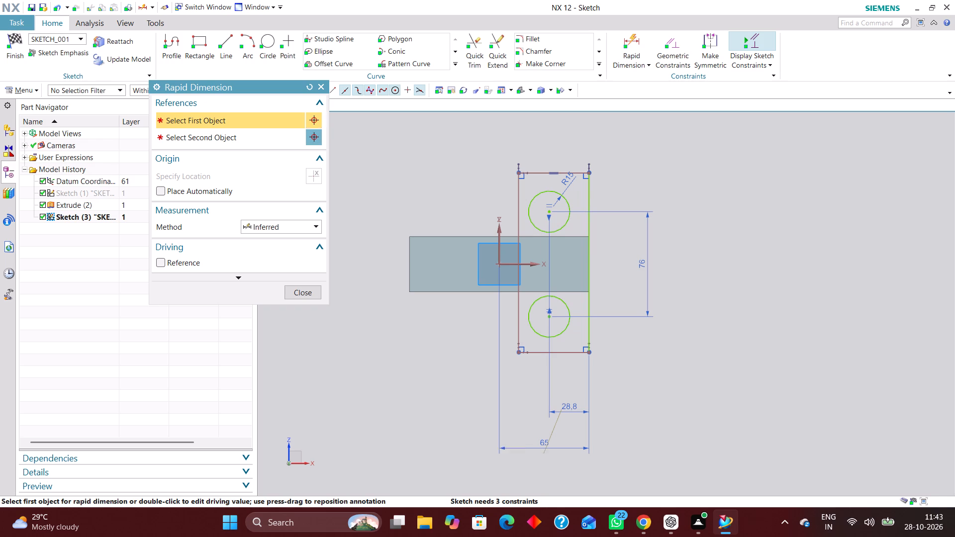
{"action": "type", "text": "15"}
{"action": "key", "text": "Return"}
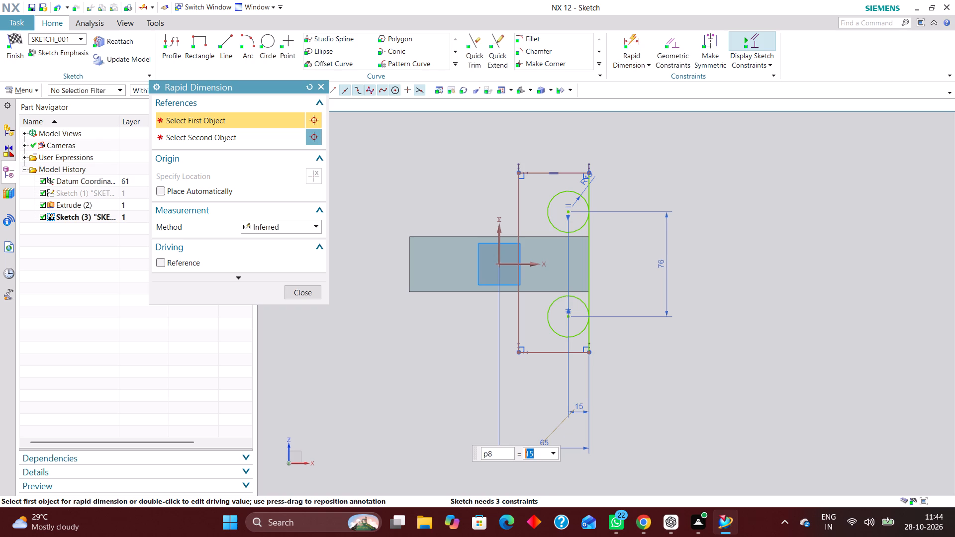
Open the vertical dimension between the two circle centres.
{"action": "scroll", "coordinate": [566, 216], "scroll_direction": "up", "scroll_amount": 5}
{"action": "scroll", "coordinate": [562, 174], "scroll_direction": "down", "scroll_amount": 4}
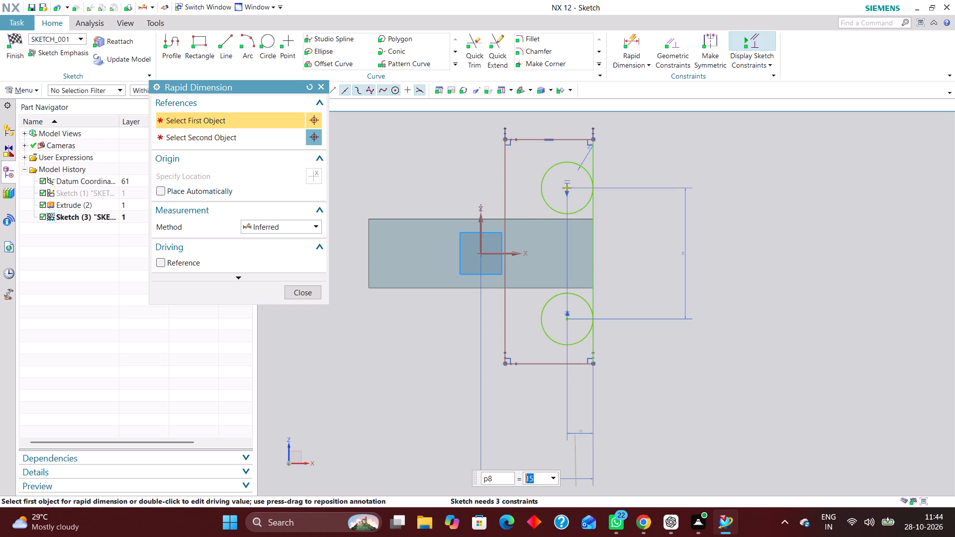
{"action": "double_click", "coordinate": [685, 253]}
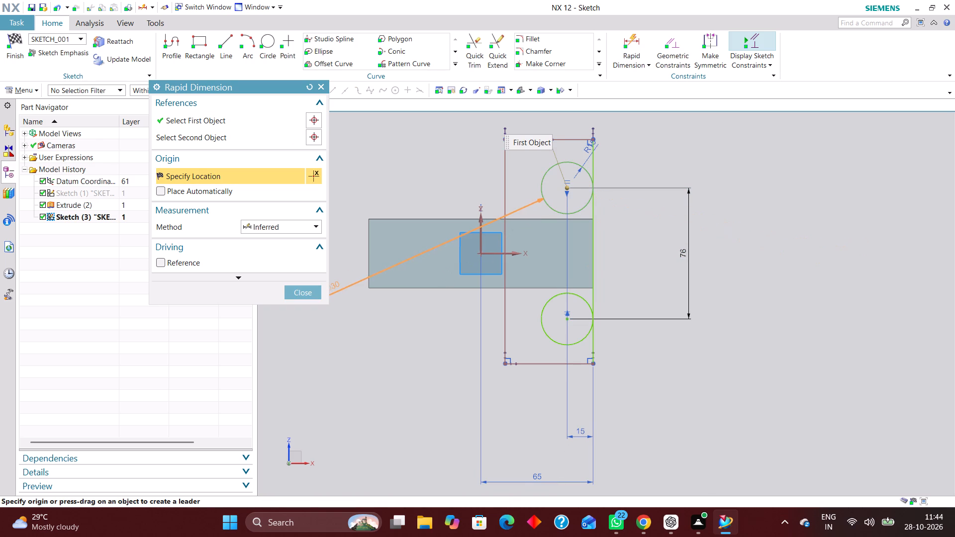
{"action": "left_click", "coordinate": [306, 289]}
{"action": "double_click", "coordinate": [686, 252]}
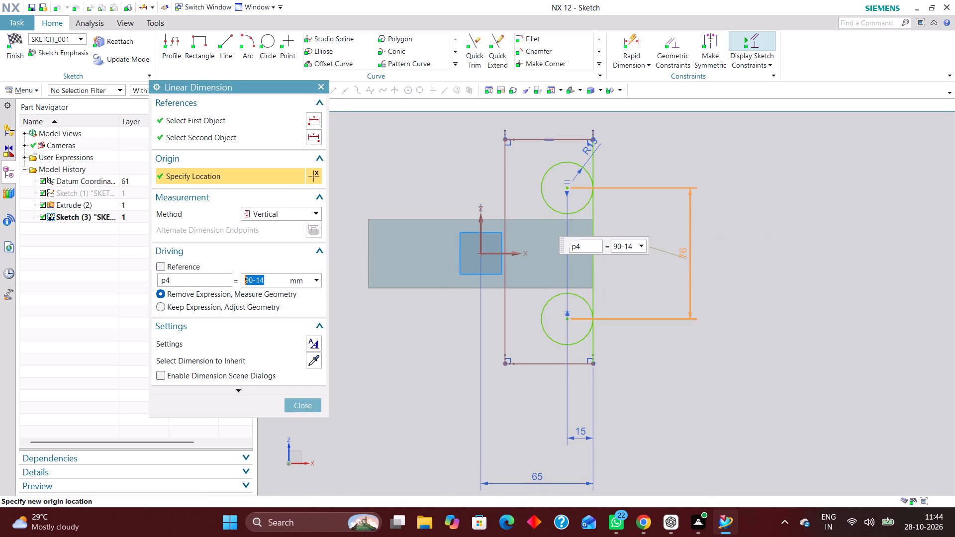
{"action": "left_click", "coordinate": [298, 407]}
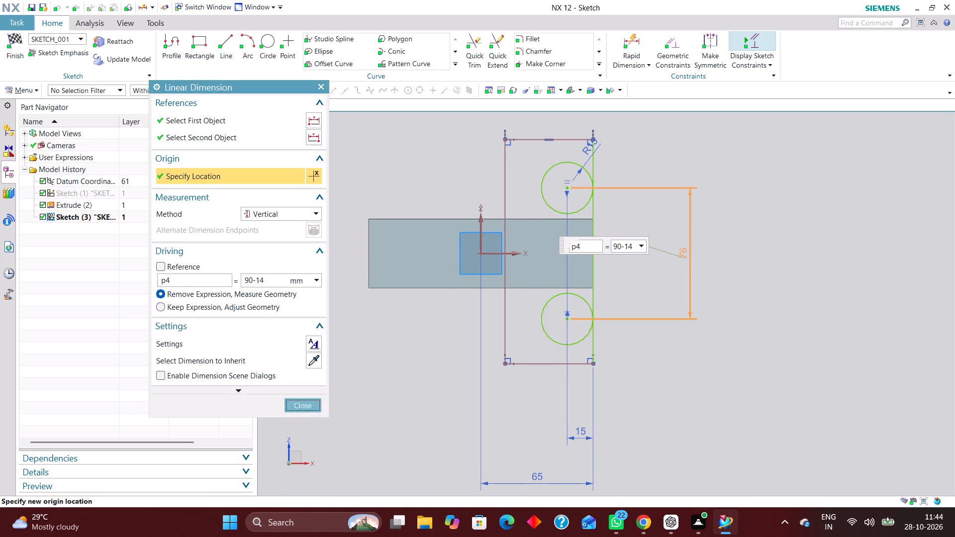
Dimension the length of the rectangle's right vertical side as 90 mm.
{"action": "left_click", "coordinate": [634, 41]}
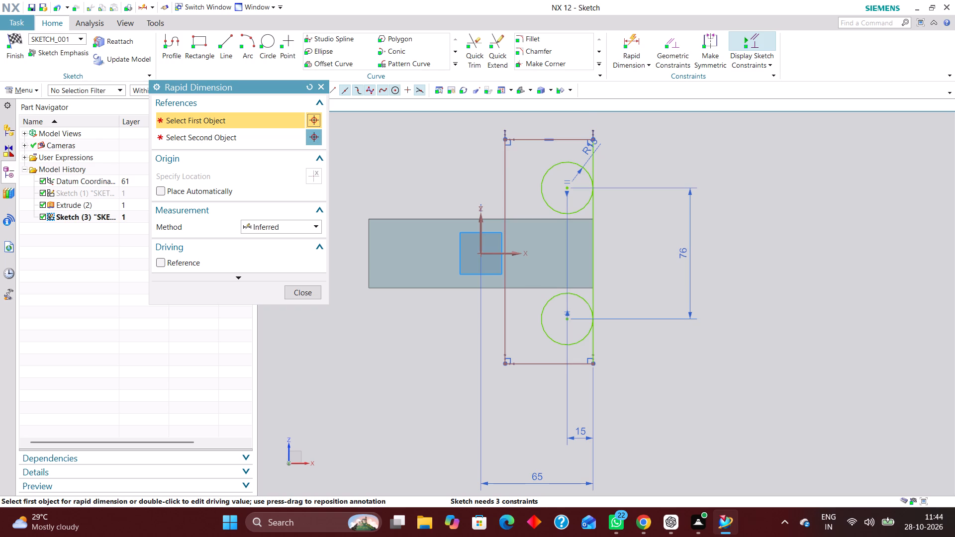
{"action": "left_click", "coordinate": [596, 202]}
{"action": "left_click", "coordinate": [727, 240]}
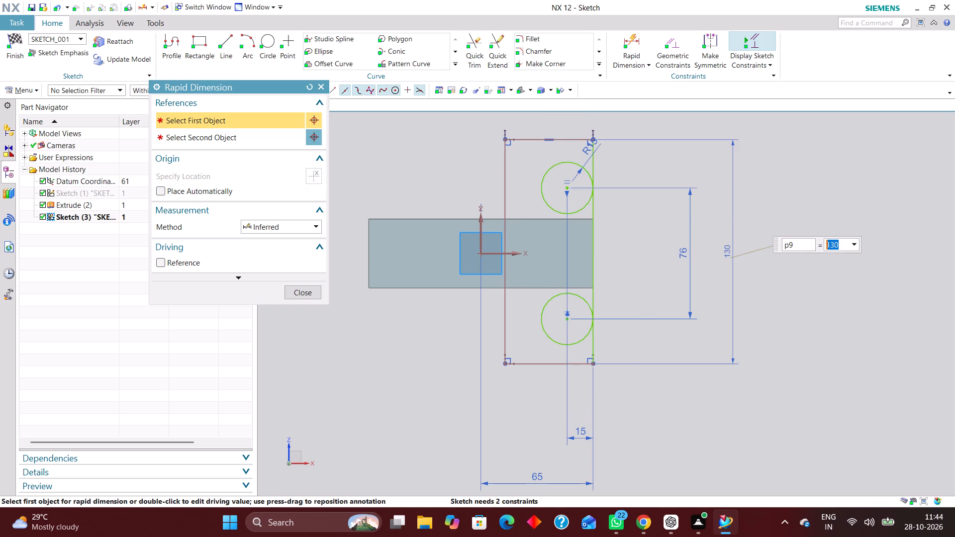
{"action": "type", "text": "90"}
{"action": "key", "text": "Return"}
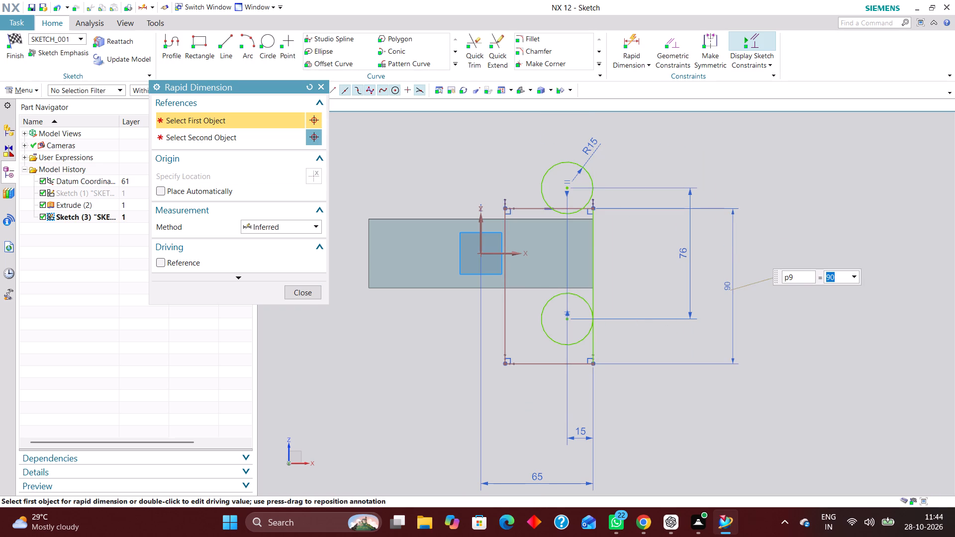
{"action": "left_click", "coordinate": [311, 294]}
Constrain the midpoint of the rectangle's right vertical side to lie on the sketch X axis.
{"action": "left_click", "coordinate": [668, 39]}
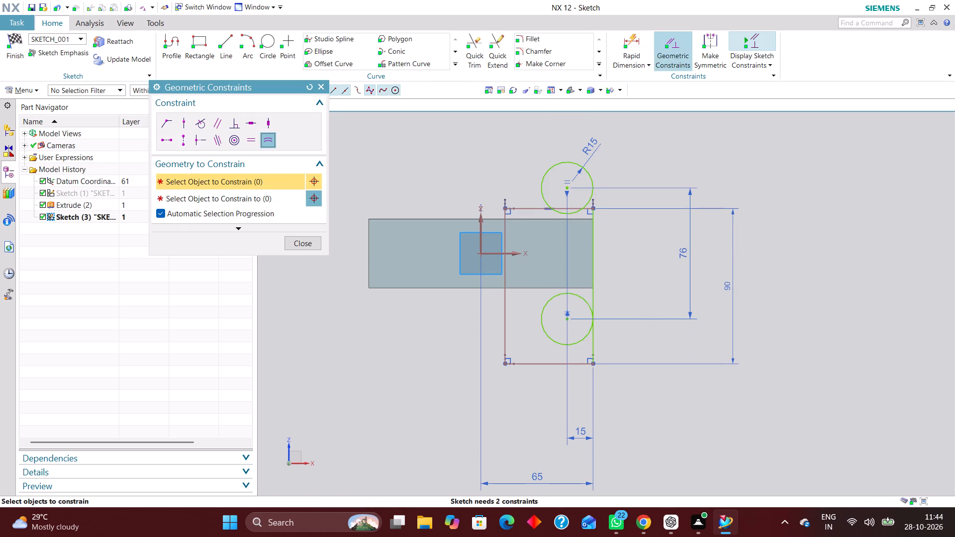
{"action": "left_click", "coordinate": [184, 121]}
{"action": "left_click", "coordinate": [595, 285]}
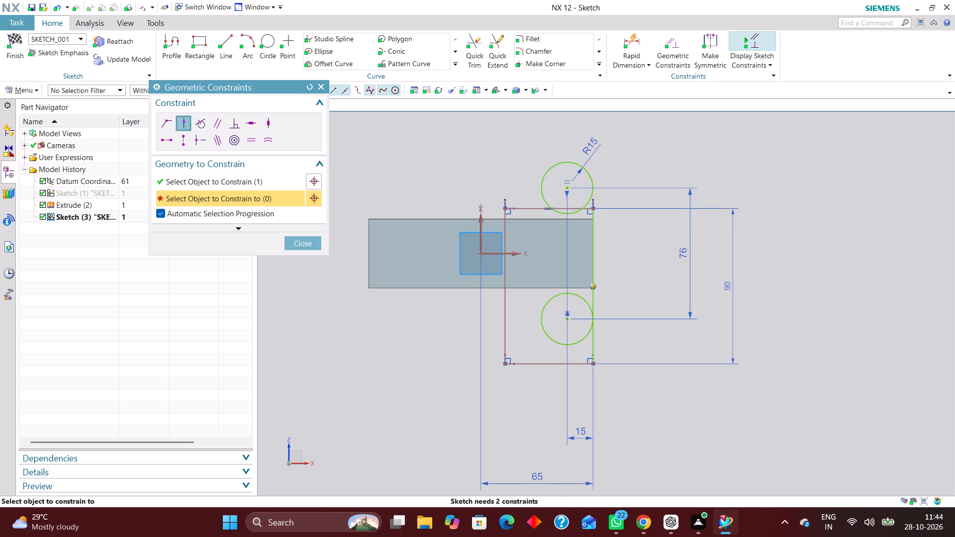
{"action": "left_click", "coordinate": [513, 253]}
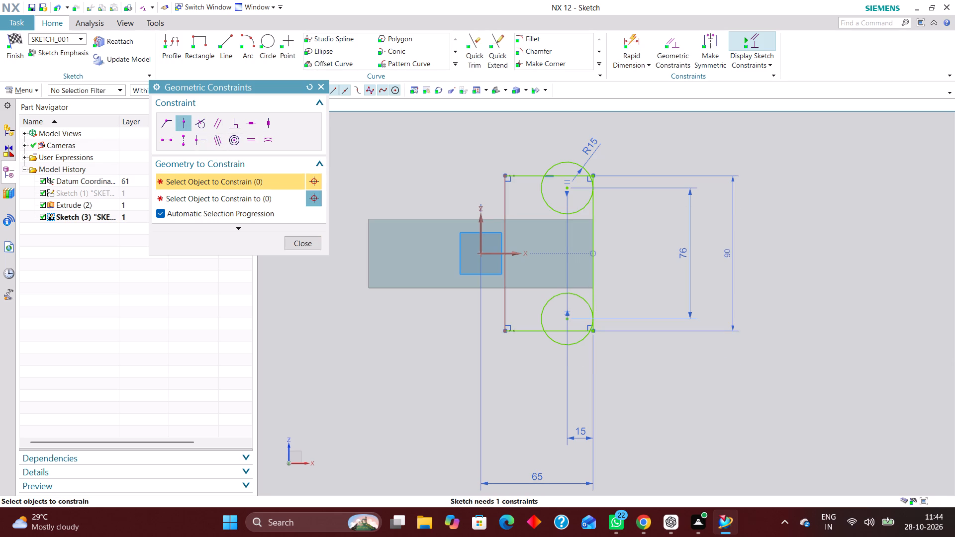
{"action": "left_click", "coordinate": [308, 243]}
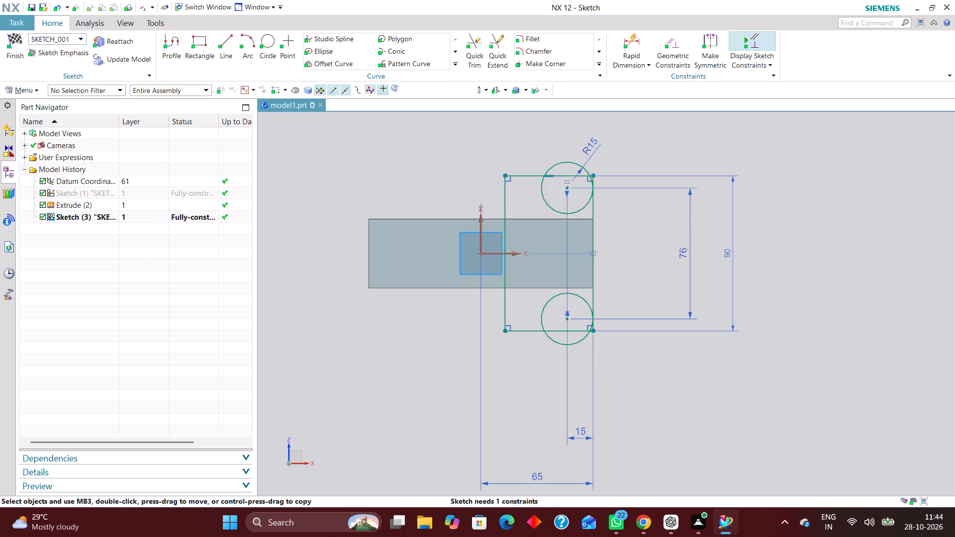
Set the vertical distance between the two circle centres to 60 mm.
{"action": "double_click", "coordinate": [684, 251]}
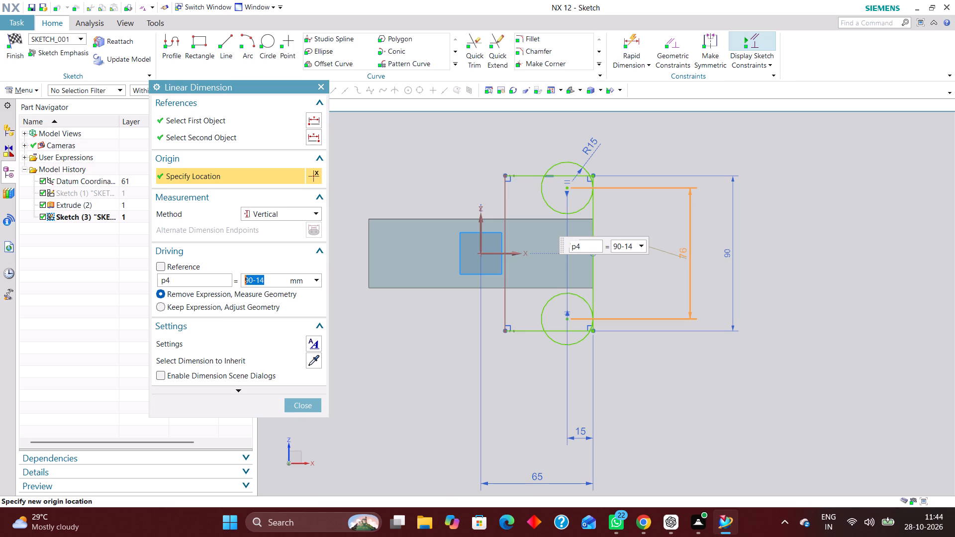
{"action": "type", "text": "70"}
{"action": "key", "text": "Return"}
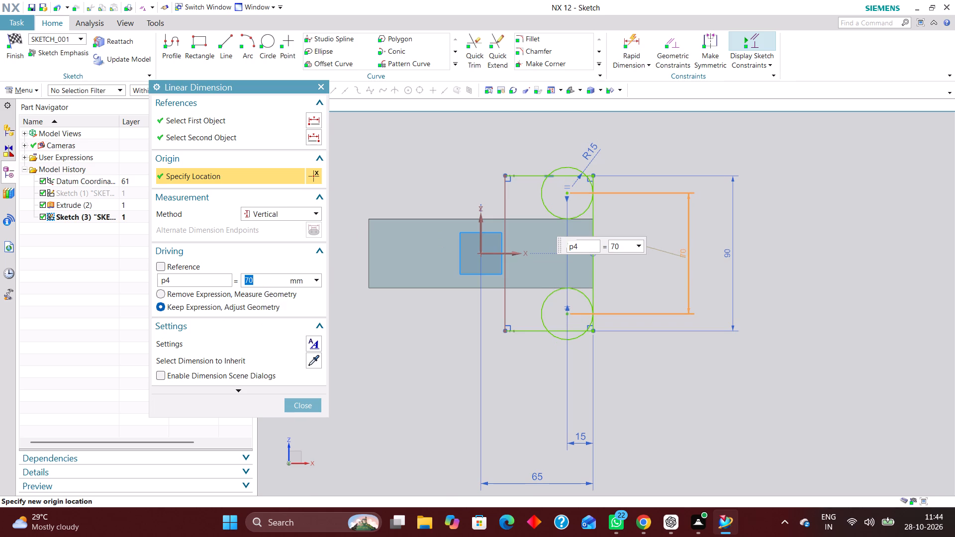
{"action": "type", "text": "60"}
{"action": "key", "text": "Return"}
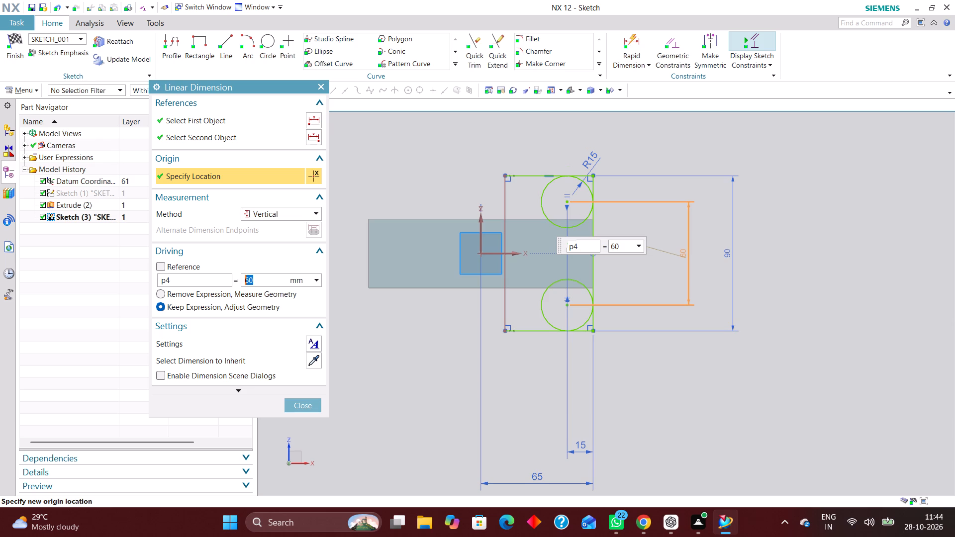
{"action": "left_click", "coordinate": [307, 406]}
Dimension the length of the rectangle's lower horizontal side as 30 mm.
{"action": "left_click", "coordinate": [632, 38]}
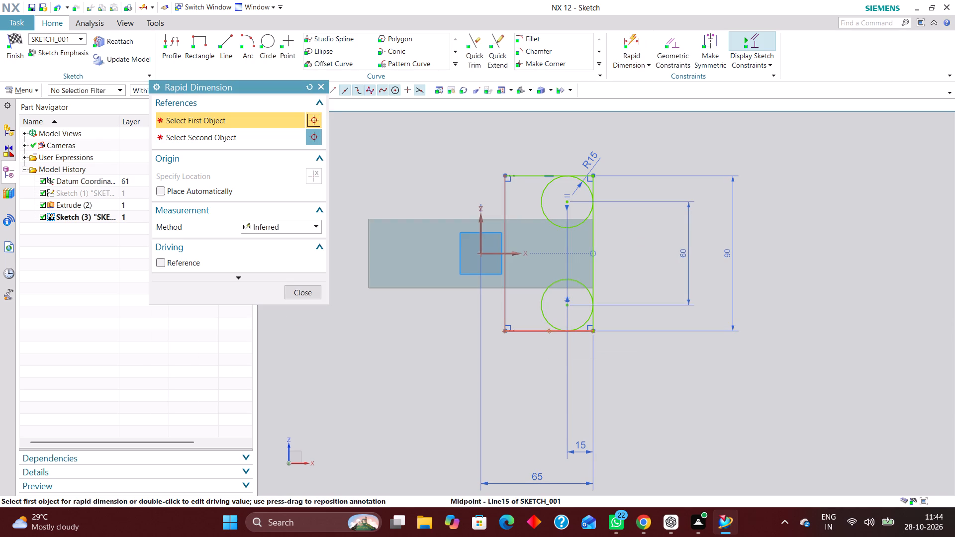
{"action": "left_click", "coordinate": [519, 329]}
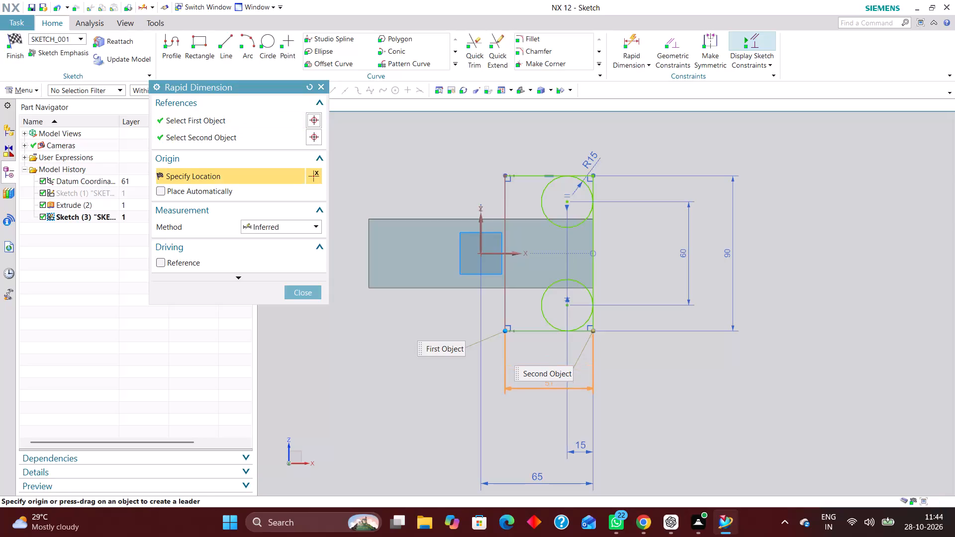
{"action": "left_click", "coordinate": [670, 384]}
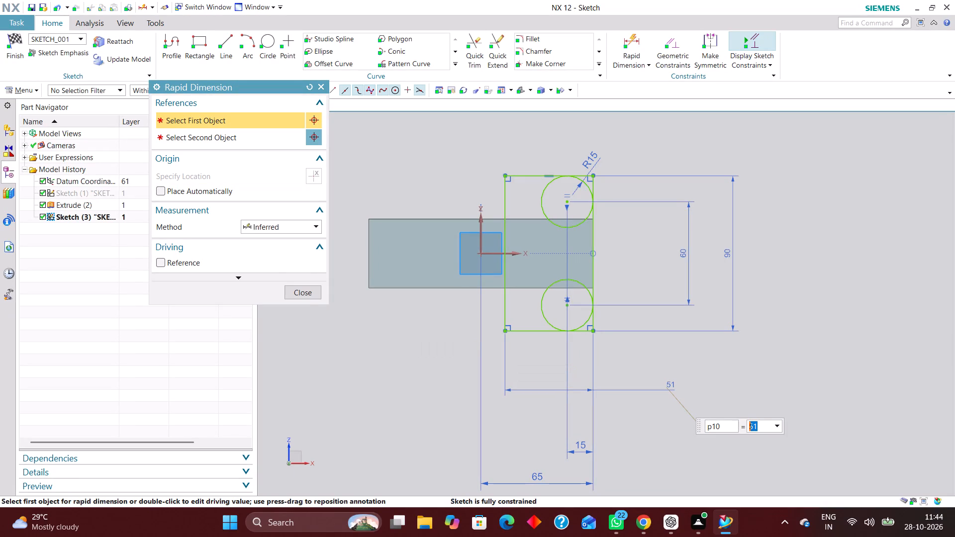
{"action": "type", "text": "30"}
{"action": "key", "text": "Return"}
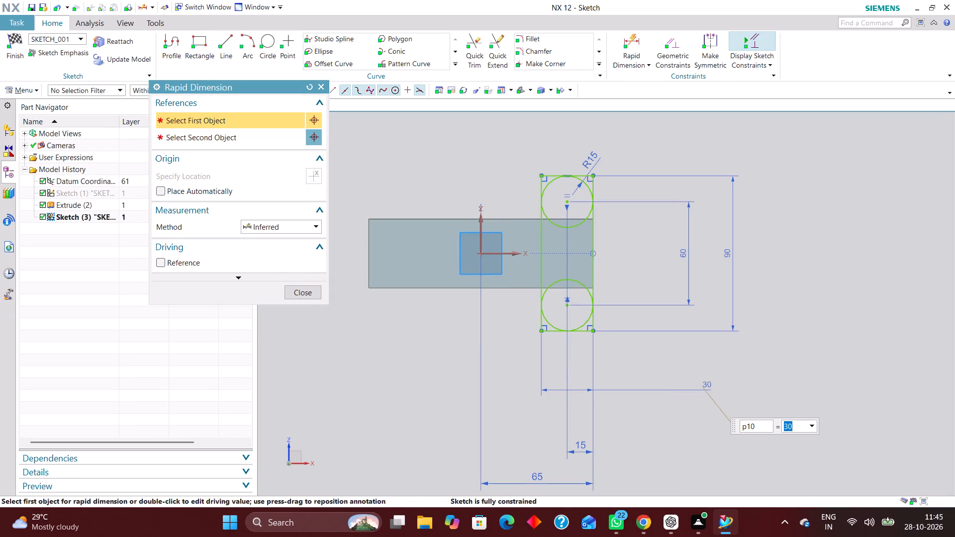
{"action": "left_click", "coordinate": [298, 294]}
Trim the rectangle's two upper corners outside the upper circle with Quick Trim, removing the top side and both vertical stubs.
{"action": "scroll", "coordinate": [638, 195], "scroll_direction": "up", "scroll_amount": 3}
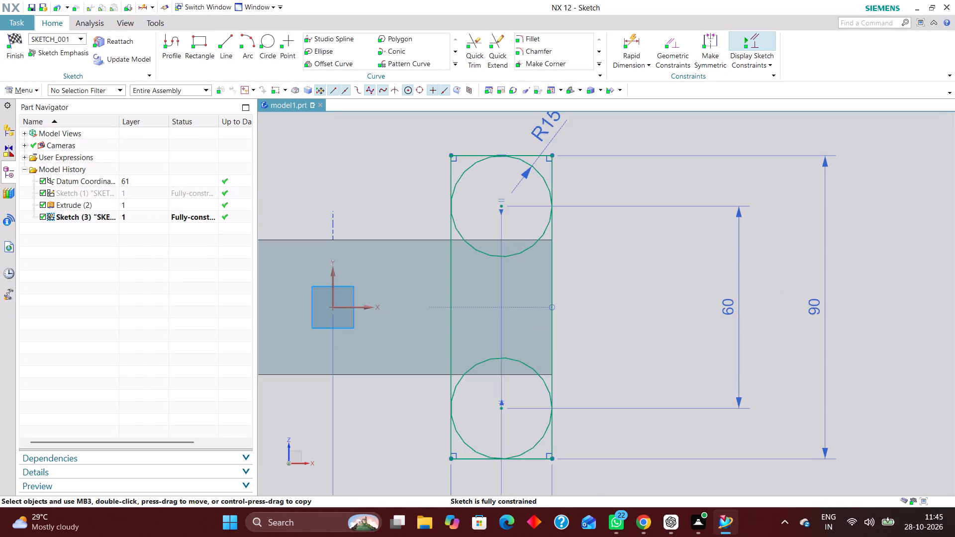
{"action": "scroll", "coordinate": [505, 161], "scroll_direction": "up", "scroll_amount": 7}
{"action": "scroll", "coordinate": [494, 172], "scroll_direction": "down", "scroll_amount": 6}
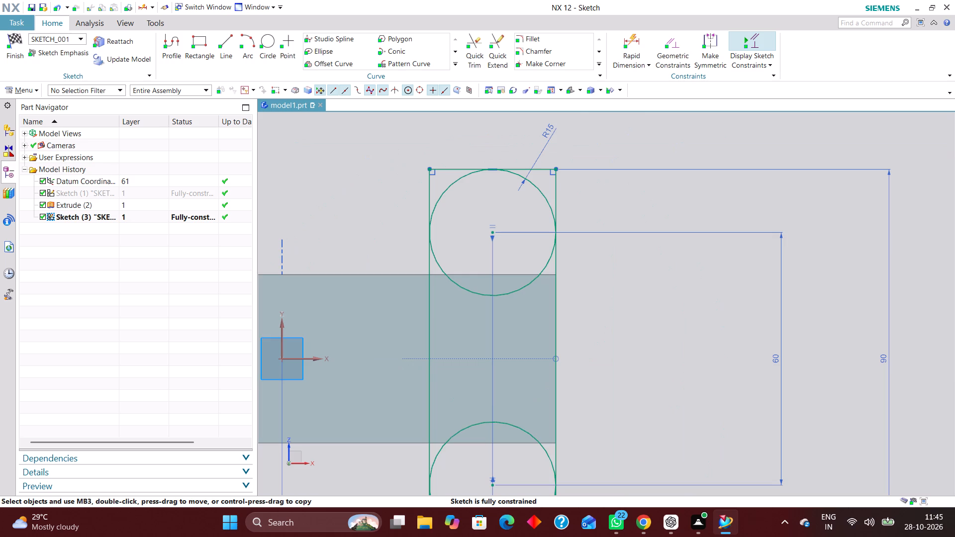
{"action": "scroll", "coordinate": [497, 157], "scroll_direction": "up", "scroll_amount": 7}
{"action": "scroll", "coordinate": [463, 224], "scroll_direction": "up", "scroll_amount": 7}
{"action": "scroll", "coordinate": [497, 153], "scroll_direction": "down", "scroll_amount": 4}
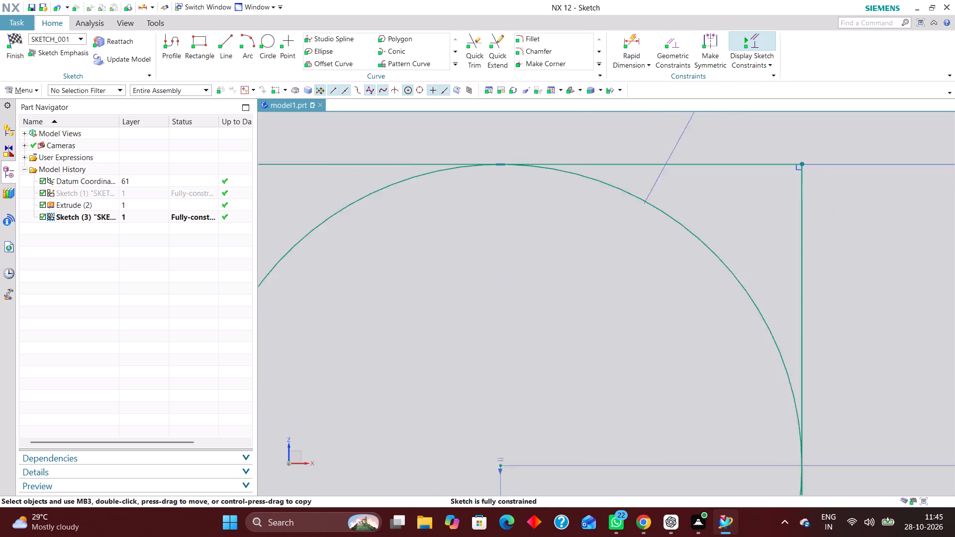
{"action": "scroll", "coordinate": [499, 166], "scroll_direction": "down", "scroll_amount": 11}
{"action": "scroll", "coordinate": [521, 222], "scroll_direction": "down", "scroll_amount": 2}
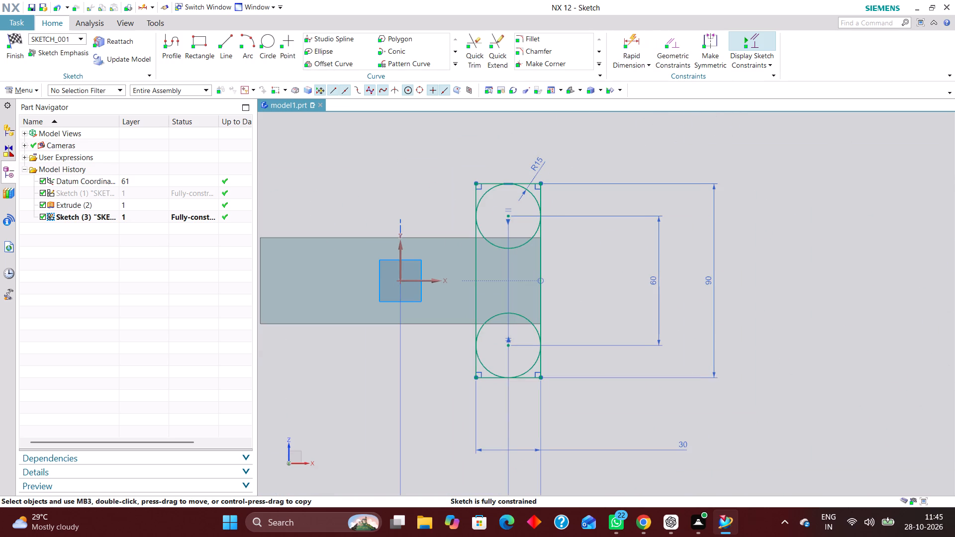
{"action": "left_click", "coordinate": [481, 48]}
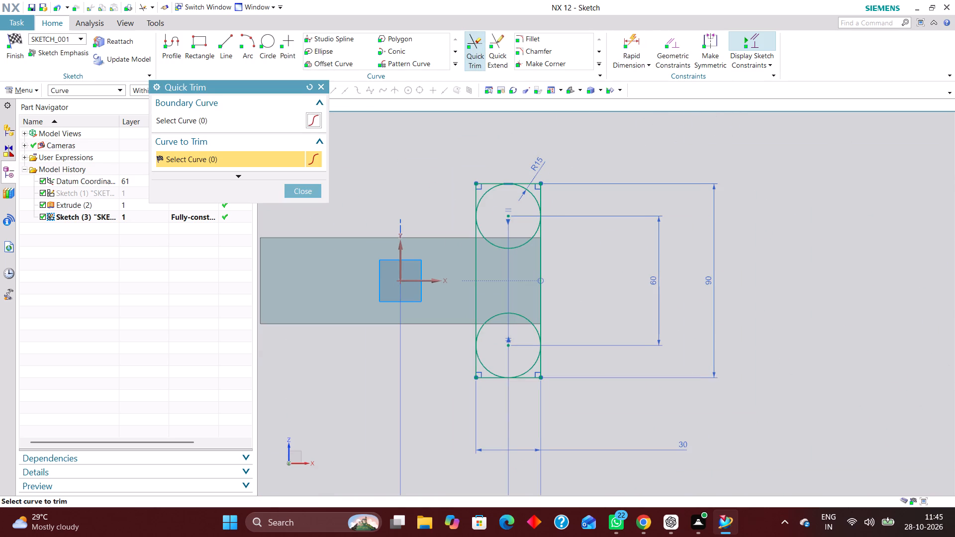
{"action": "scroll", "coordinate": [504, 203], "scroll_direction": "up", "scroll_amount": 4}
{"action": "left_click", "coordinate": [434, 177]}
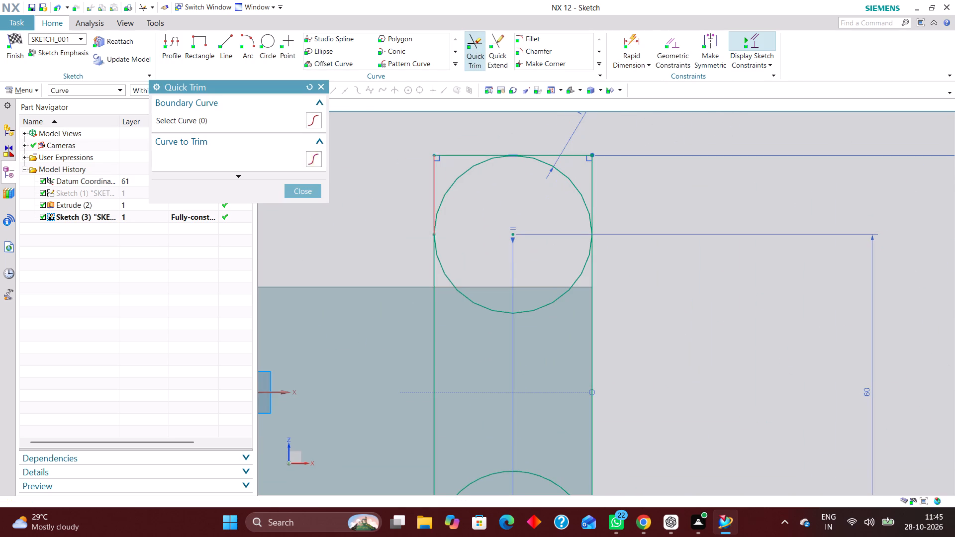
{"action": "left_click", "coordinate": [459, 154]}
{"action": "left_click", "coordinate": [535, 154]}
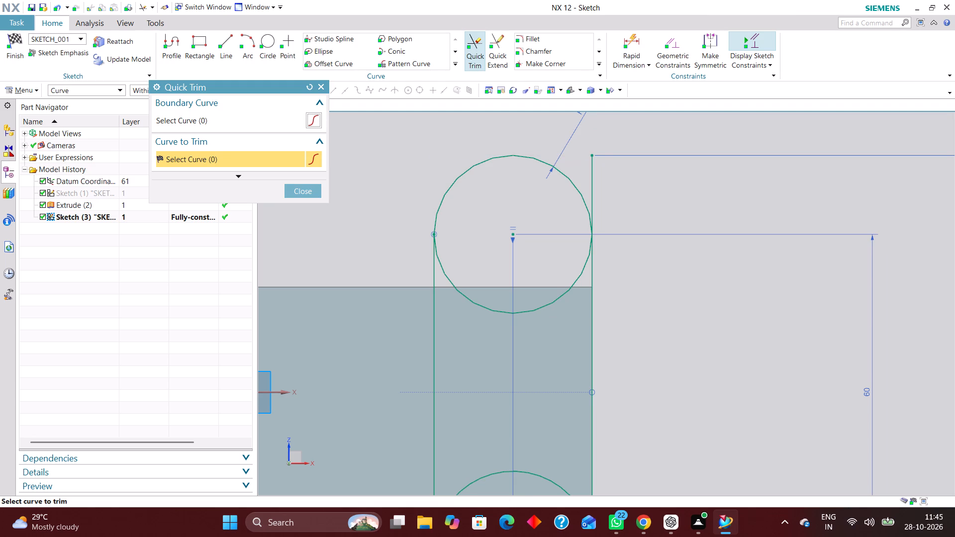
{"action": "left_click", "coordinate": [592, 172]}
Trim the rectangle's two lower corners outside the lower circle, removing the bottom side and both vertical stubs.
{"action": "scroll", "coordinate": [545, 134], "scroll_direction": "down", "scroll_amount": 4}
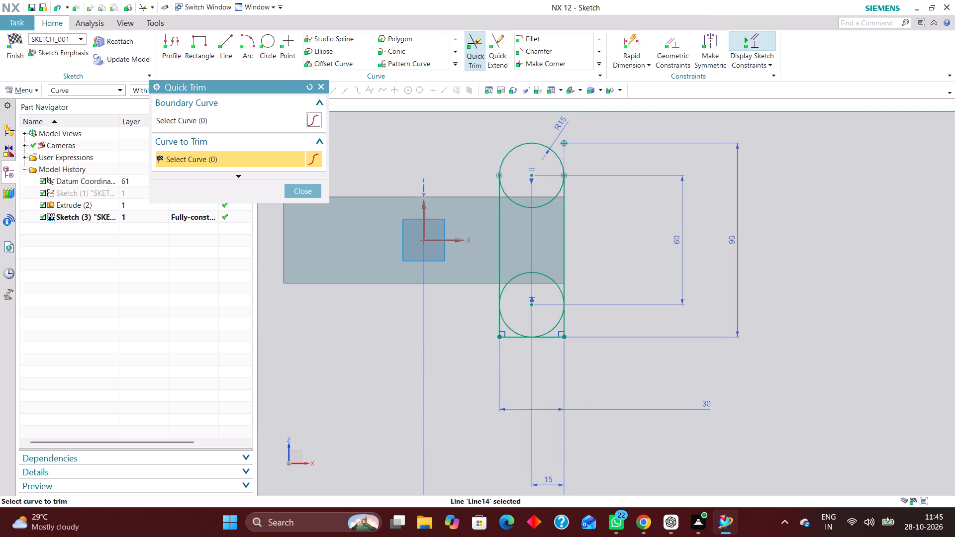
{"action": "scroll", "coordinate": [563, 158], "scroll_direction": "up", "scroll_amount": 3}
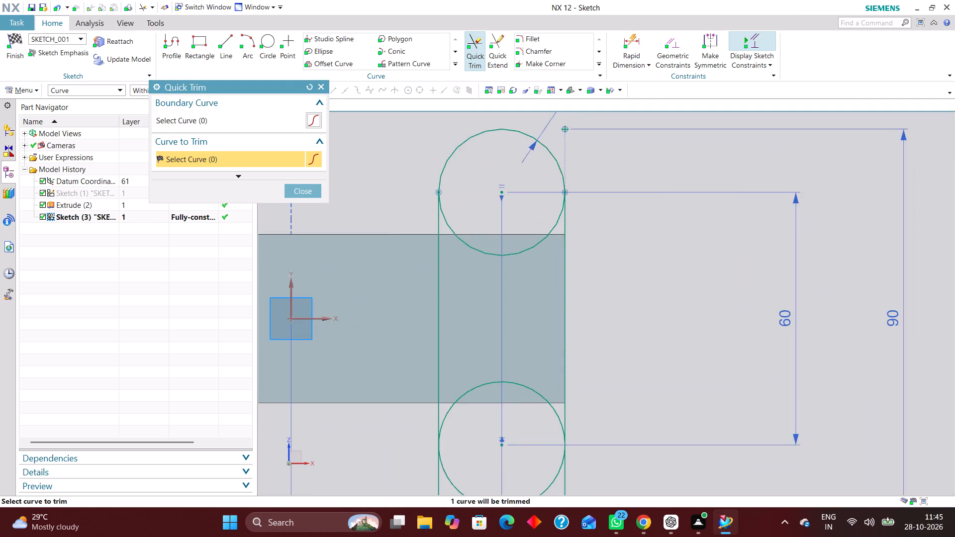
{"action": "scroll", "coordinate": [564, 163], "scroll_direction": "down", "scroll_amount": 3}
{"action": "scroll", "coordinate": [552, 342], "scroll_direction": "up", "scroll_amount": 6}
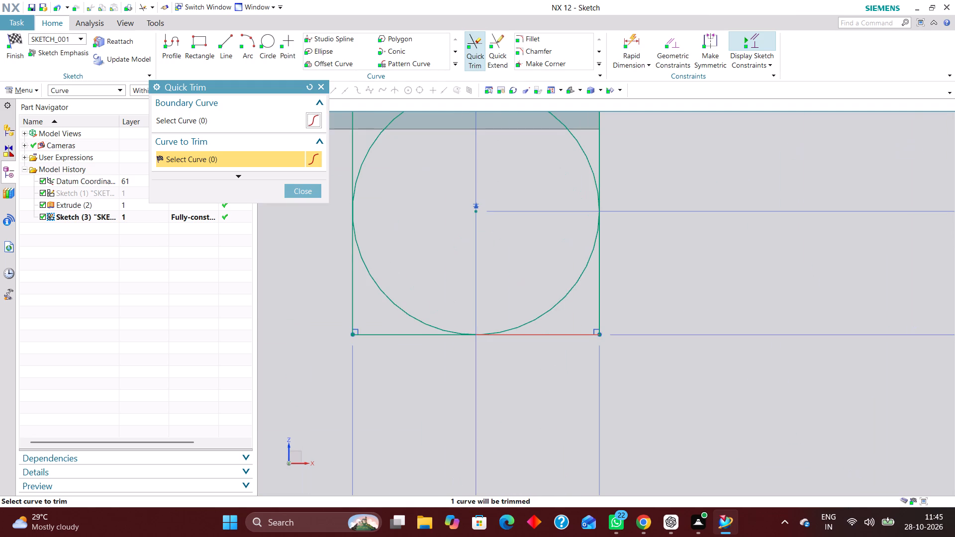
{"action": "left_click", "coordinate": [565, 333]}
{"action": "left_click", "coordinate": [408, 338]}
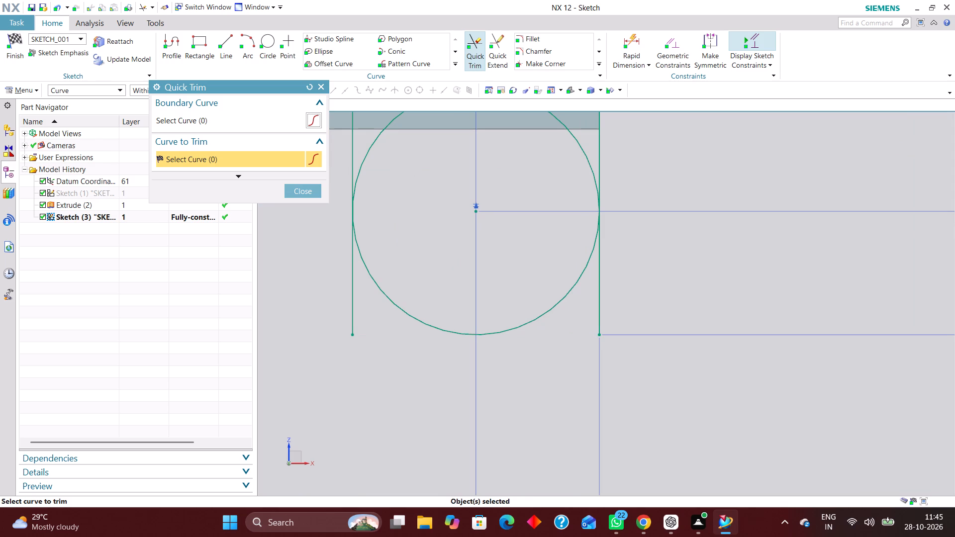
{"action": "left_click", "coordinate": [351, 311]}
{"action": "left_click", "coordinate": [597, 313]}
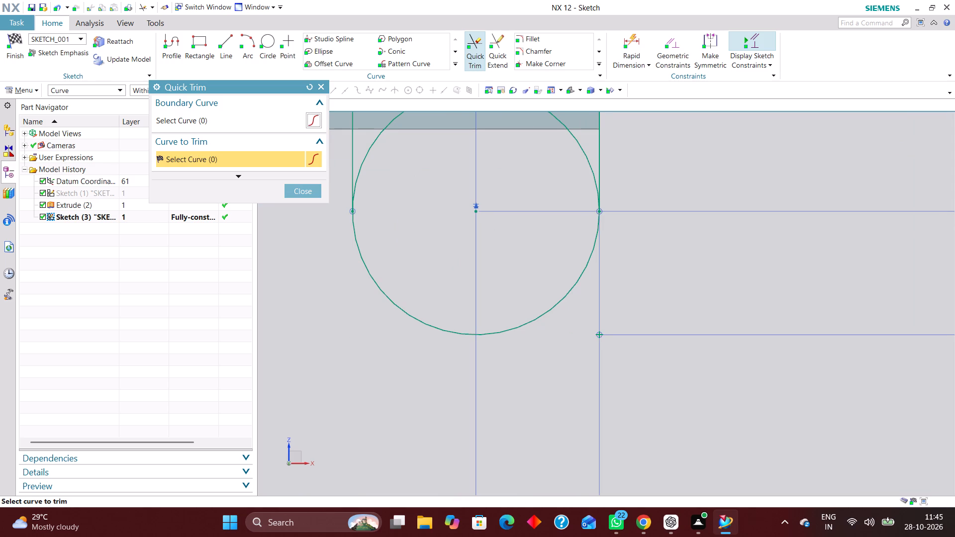
{"action": "scroll", "coordinate": [608, 275], "scroll_direction": "down", "scroll_amount": 2}
{"action": "left_click", "coordinate": [300, 192]}
Convert the leftover lower and upper corner points beside the trimmed profile to reference.
{"action": "scroll", "coordinate": [491, 325], "scroll_direction": "down", "scroll_amount": 5}
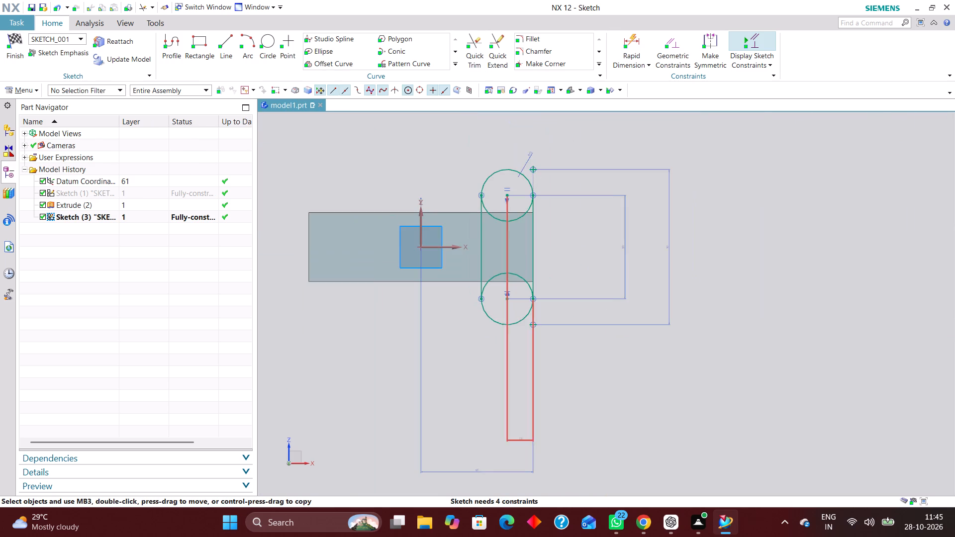
{"action": "scroll", "coordinate": [528, 318], "scroll_direction": "up", "scroll_amount": 4}
{"action": "right_click", "coordinate": [540, 336]}
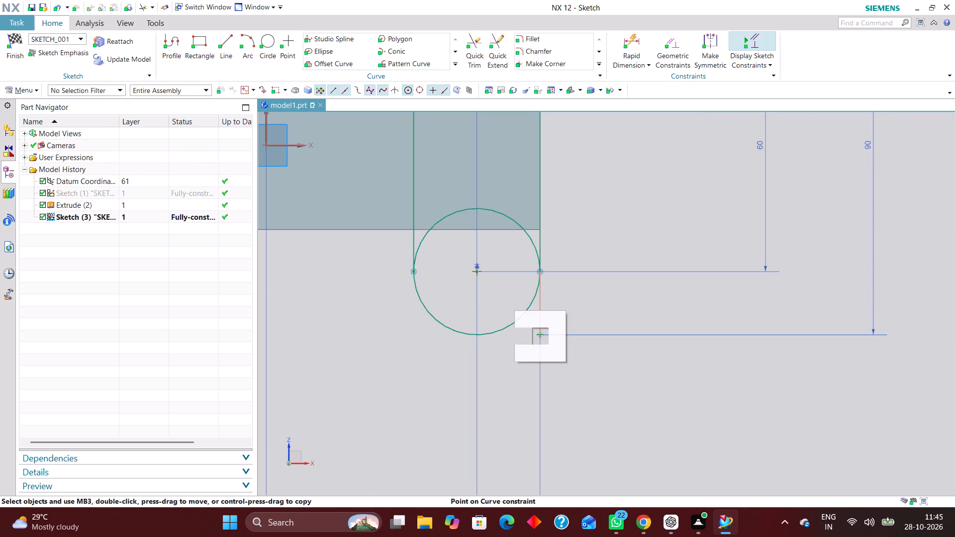
{"action": "right_click", "coordinate": [541, 335]}
{"action": "left_click", "coordinate": [578, 342]}
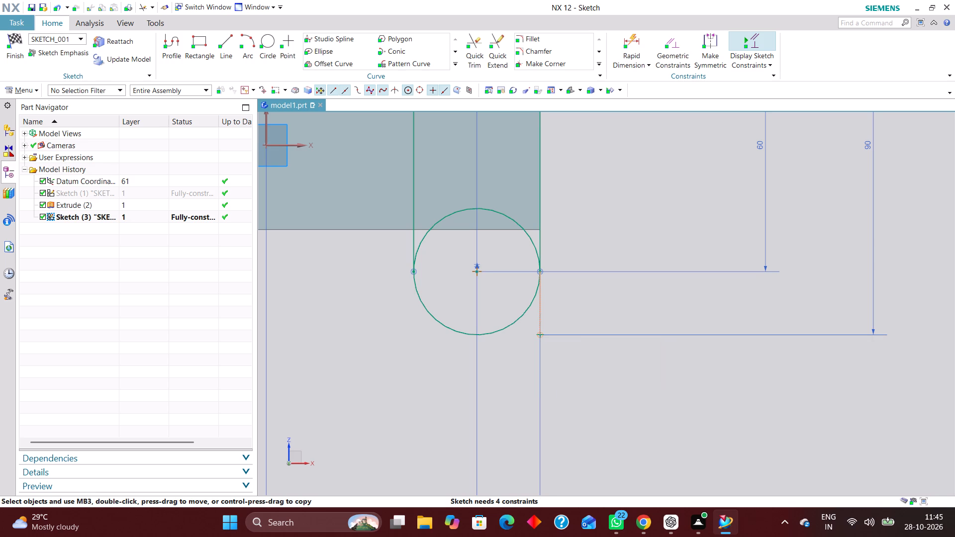
{"action": "left_click", "coordinate": [601, 359]}
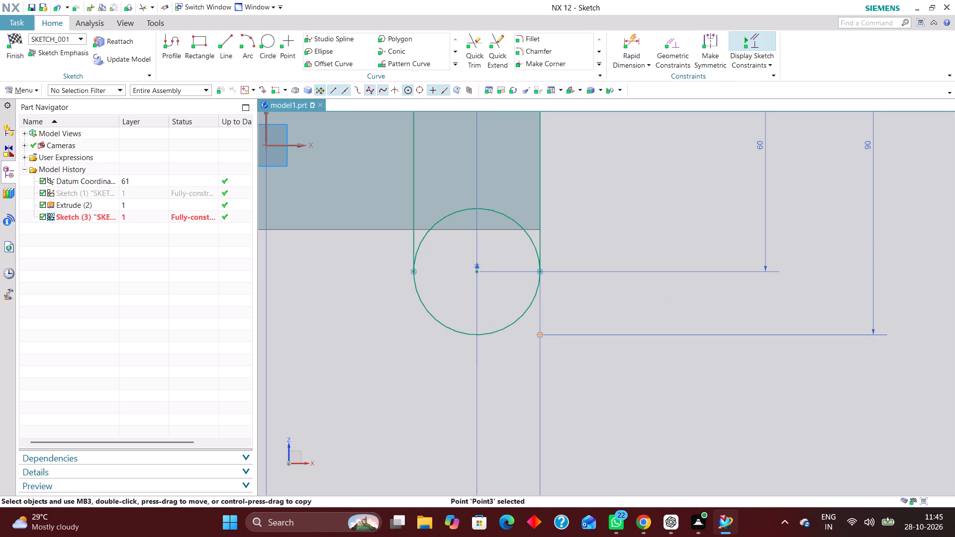
{"action": "left_click", "coordinate": [650, 343]}
{"action": "scroll", "coordinate": [531, 380], "scroll_direction": "down", "scroll_amount": 7}
{"action": "scroll", "coordinate": [542, 274], "scroll_direction": "up", "scroll_amount": 6}
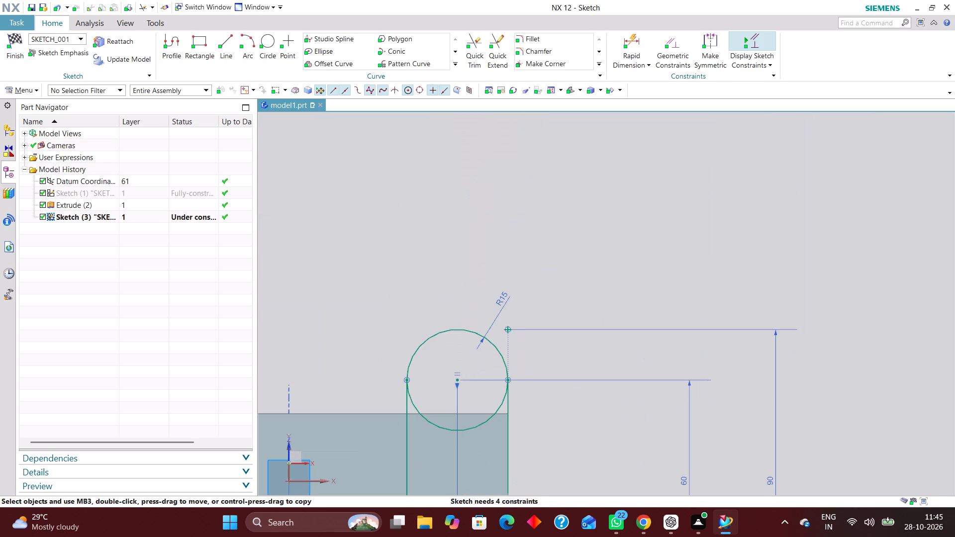
{"action": "right_click", "coordinate": [507, 331]}
{"action": "left_click", "coordinate": [548, 338]}
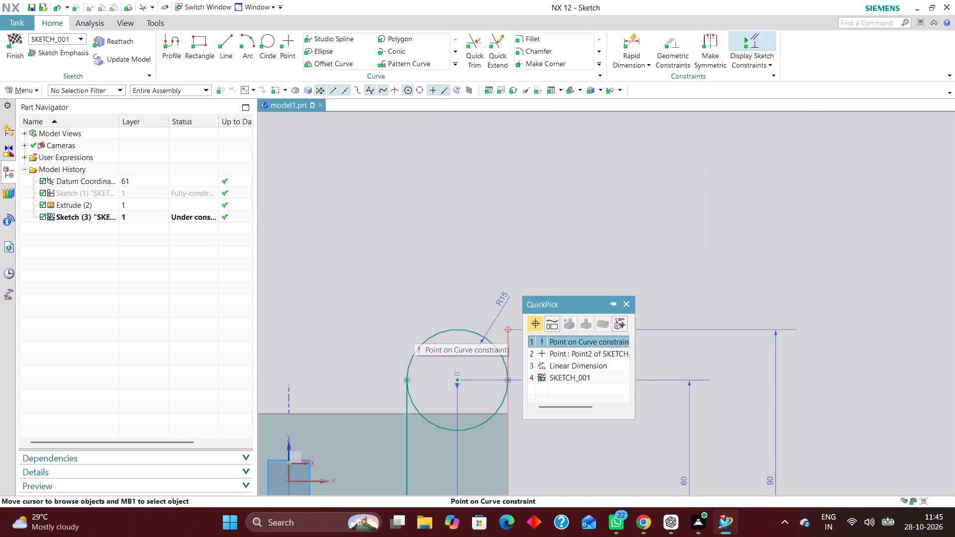
{"action": "left_click", "coordinate": [564, 353]}
{"action": "left_click", "coordinate": [615, 338]}
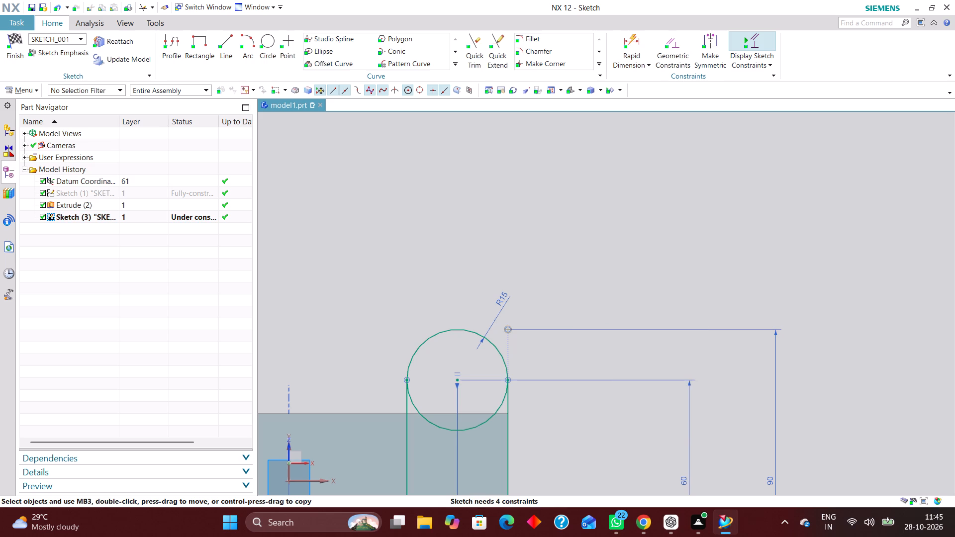
Trim the inner halves of both circles with Quick Trim, leaving a closed slot-shaped flange profile.
{"action": "scroll", "coordinate": [527, 289], "scroll_direction": "down", "scroll_amount": 5}
{"action": "scroll", "coordinate": [516, 357], "scroll_direction": "up", "scroll_amount": 3}
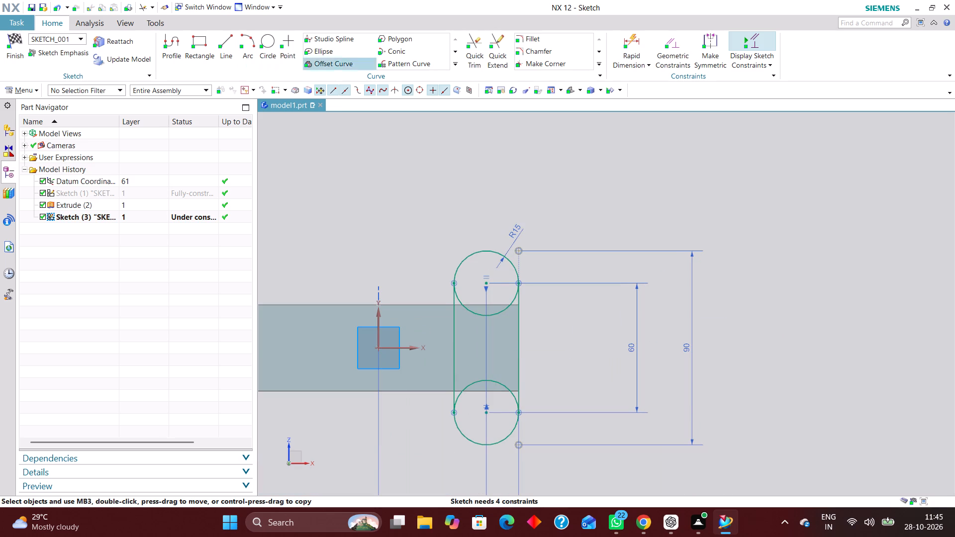
{"action": "left_click", "coordinate": [472, 33]}
{"action": "scroll", "coordinate": [466, 314], "scroll_direction": "up", "scroll_amount": 3}
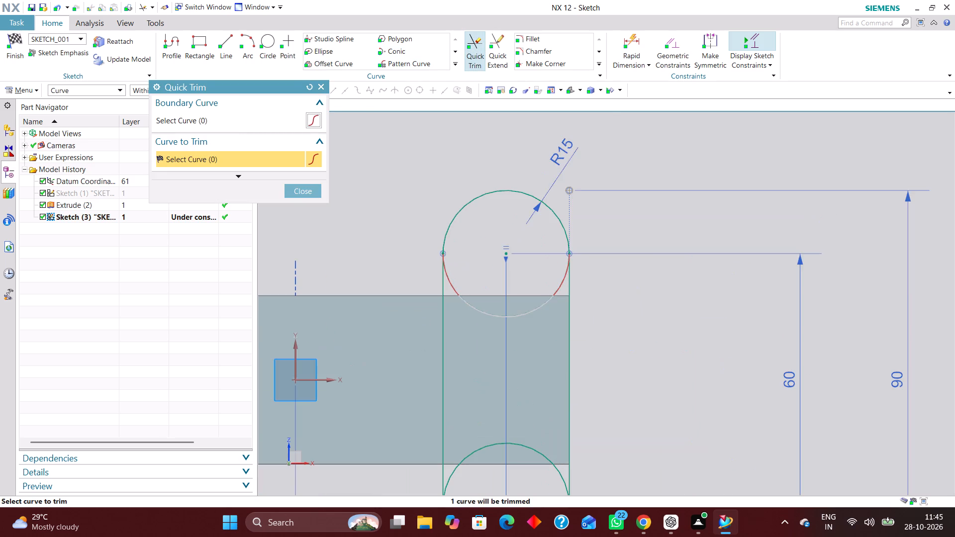
{"action": "left_click", "coordinate": [470, 307]}
{"action": "scroll", "coordinate": [480, 274], "scroll_direction": "down", "scroll_amount": 2}
{"action": "left_click", "coordinate": [482, 384]}
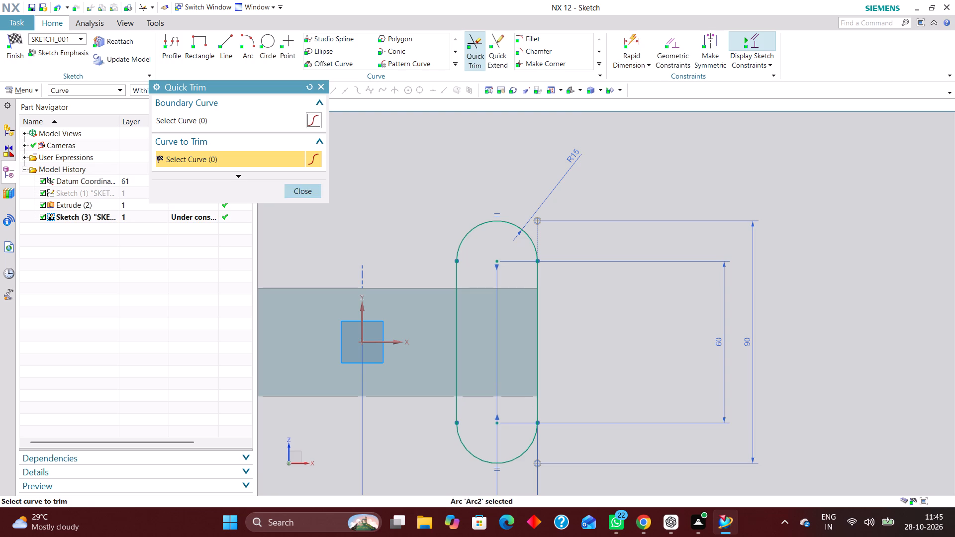
{"action": "left_click", "coordinate": [308, 184]}
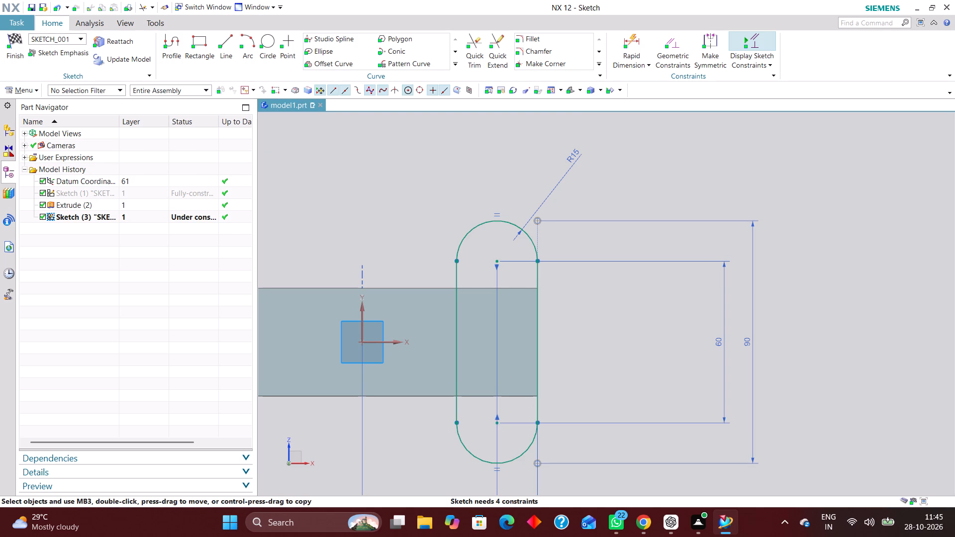
Finish the flange profile sketch and return to the 3D model.
{"action": "scroll", "coordinate": [627, 243], "scroll_direction": "down", "scroll_amount": 3}
{"action": "scroll", "coordinate": [620, 315], "scroll_direction": "up", "scroll_amount": 5}
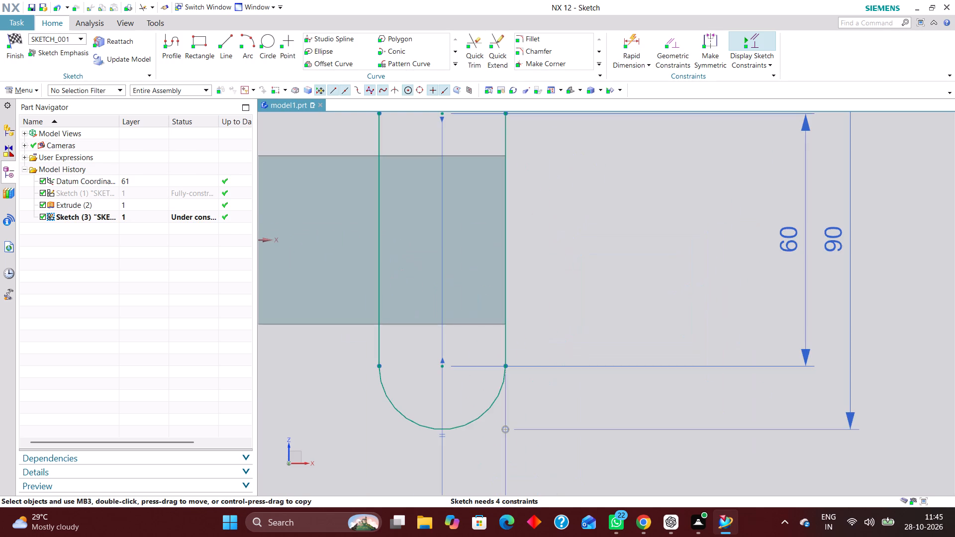
{"action": "scroll", "coordinate": [609, 239], "scroll_direction": "down", "scroll_amount": 4}
{"action": "left_click", "coordinate": [16, 39]}
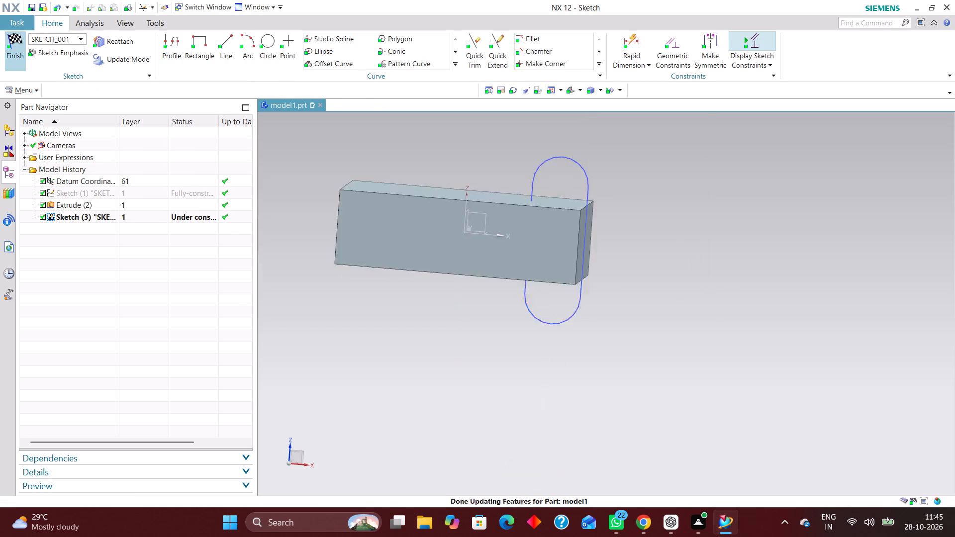
Extrude the slot-shaped flange profile from -25 mm to 25 mm across the sketch plane, with no Boolean.
{"action": "scroll", "coordinate": [448, 197], "scroll_direction": "down", "scroll_amount": 3}
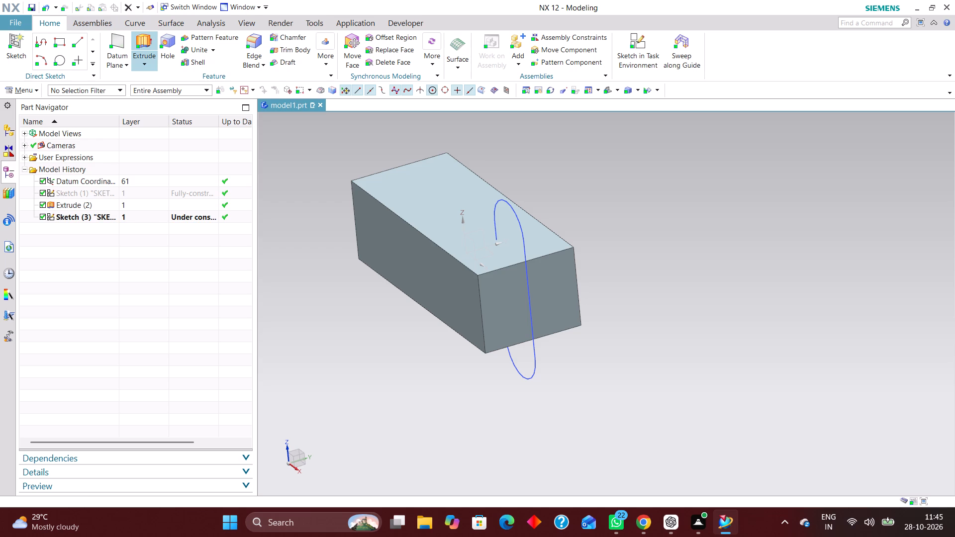
{"action": "left_click", "coordinate": [140, 37]}
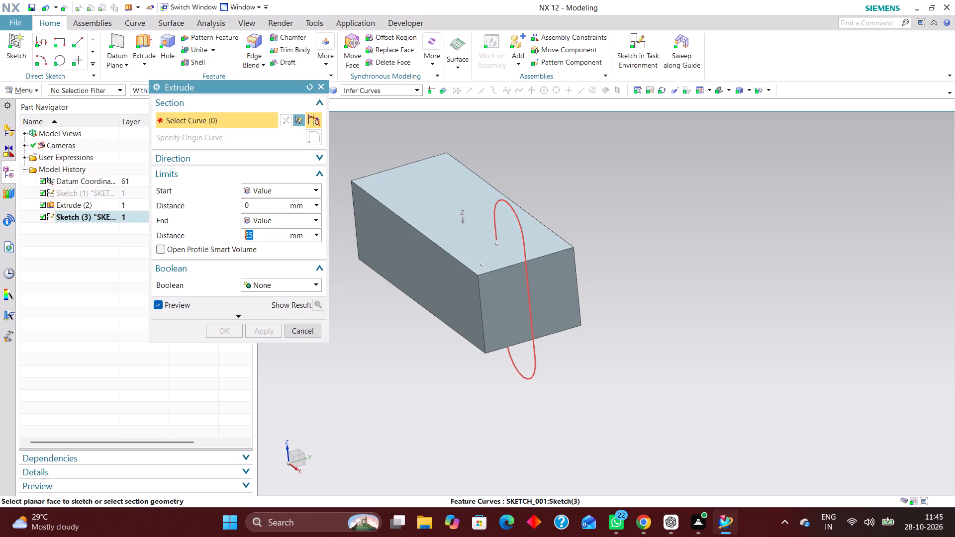
{"action": "left_click", "coordinate": [519, 222]}
{"action": "middle_click_drag", "start_coordinate": [697, 257], "coordinate": [661, 242]}
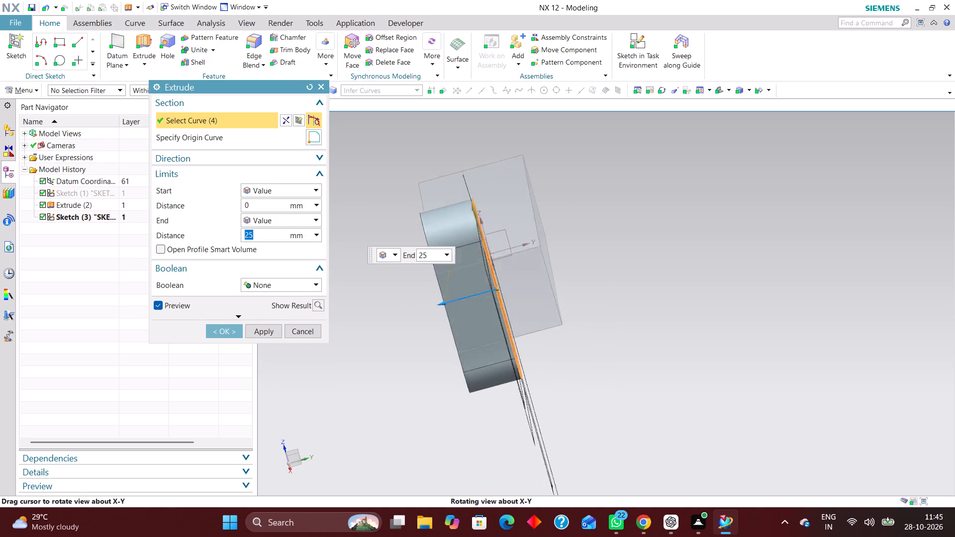
{"action": "middle_click_drag", "start_coordinate": [661, 242], "coordinate": [665, 251]}
{"action": "scroll", "coordinate": [675, 240], "scroll_direction": "up", "scroll_amount": 1}
{"action": "right_click_drag", "start_coordinate": [726, 249], "coordinate": [641, 249]}
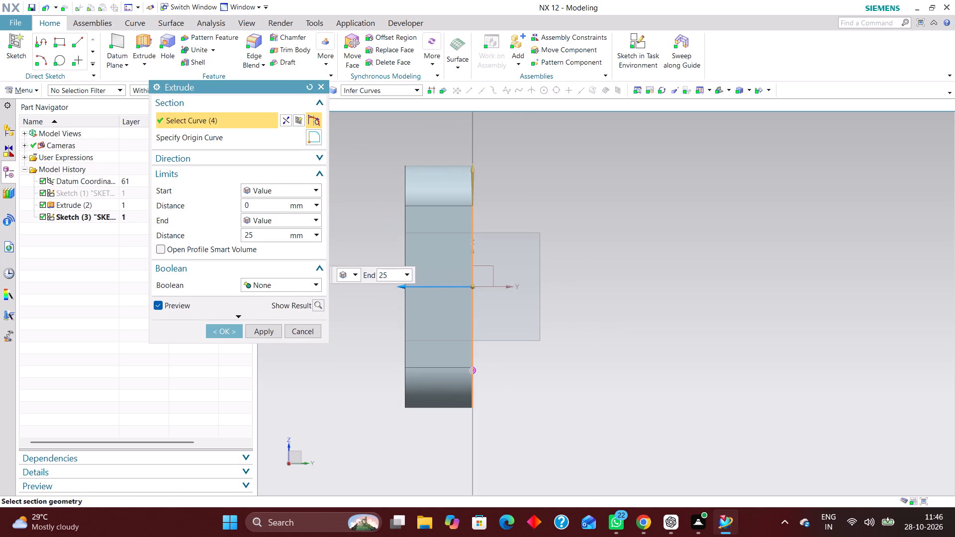
{"action": "left_click_drag", "start_coordinate": [472, 286], "coordinate": [540, 286]}
{"action": "middle_click_drag", "start_coordinate": [631, 308], "coordinate": [688, 301]}
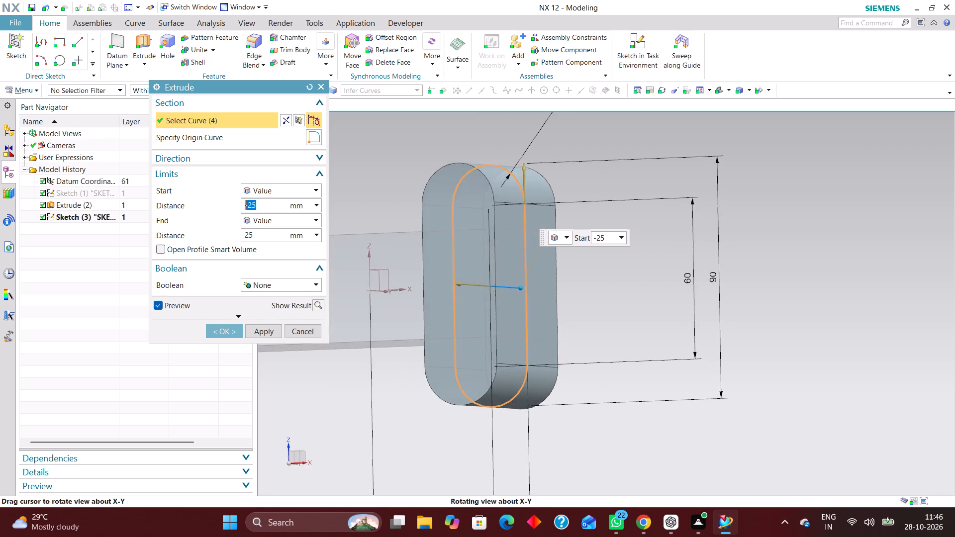
{"action": "middle_click_drag", "start_coordinate": [688, 301], "coordinate": [677, 309]}
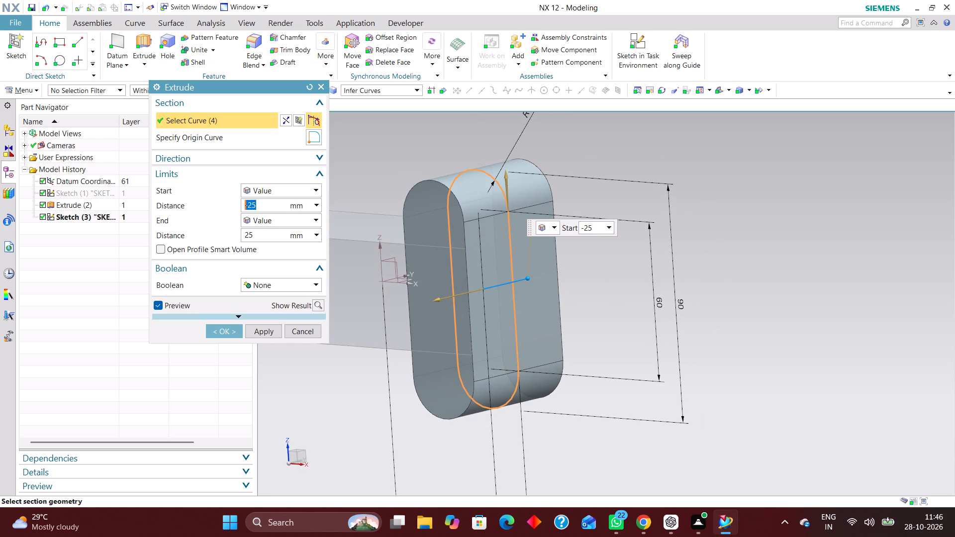
{"action": "left_click", "coordinate": [226, 329]}
Hide the flange profile sketch that remains visible around the extruded flange.
{"action": "scroll", "coordinate": [611, 275], "scroll_direction": "down", "scroll_amount": 3}
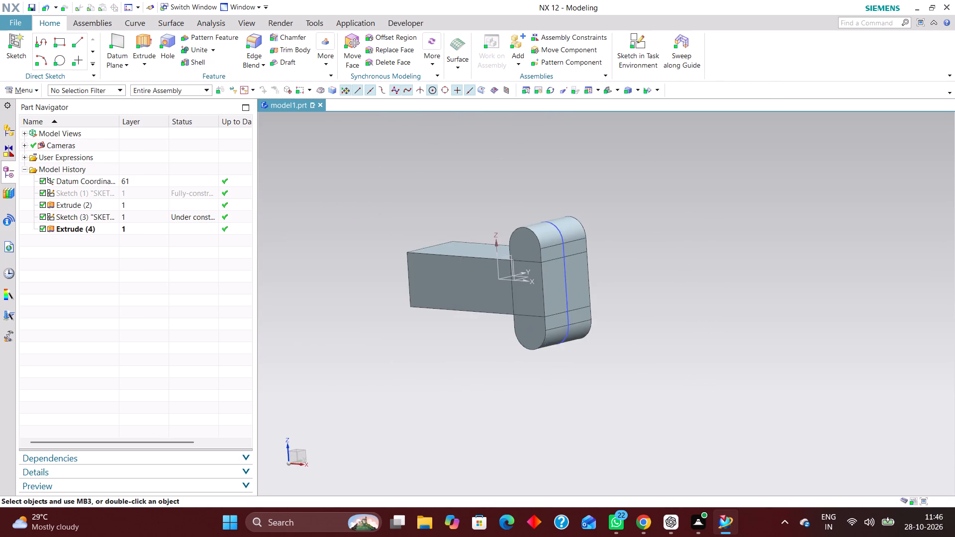
{"action": "scroll", "coordinate": [485, 292], "scroll_direction": "up", "scroll_amount": 4}
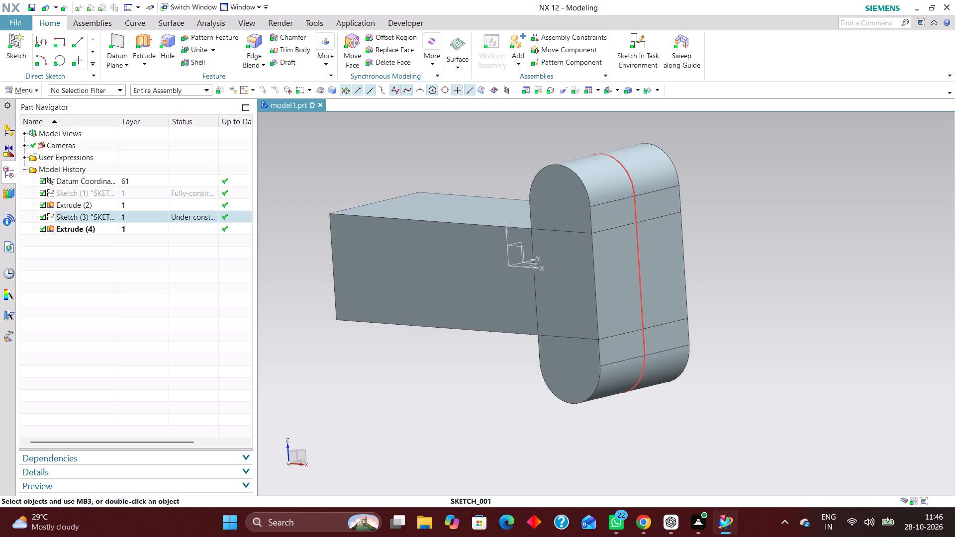
{"action": "right_click_drag", "start_coordinate": [637, 252], "coordinate": [642, 335]}
Mirror the extruded flange feature about the datum coordinate system's YZ plane to the block's opposite end.
{"action": "scroll", "coordinate": [508, 207], "scroll_direction": "down", "scroll_amount": 3}
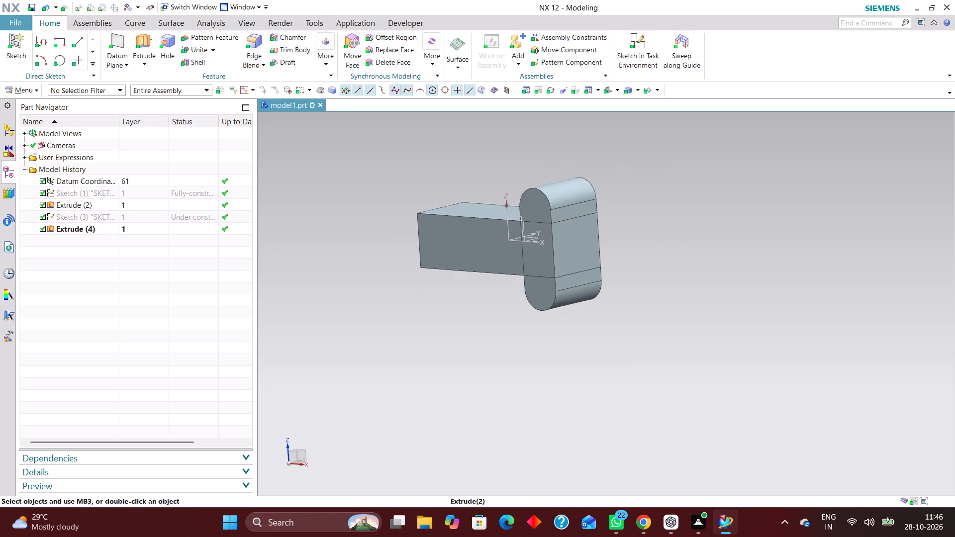
{"action": "scroll", "coordinate": [502, 172], "scroll_direction": "up", "scroll_amount": 1}
{"action": "middle_click_drag", "start_coordinate": [503, 175], "coordinate": [525, 182]}
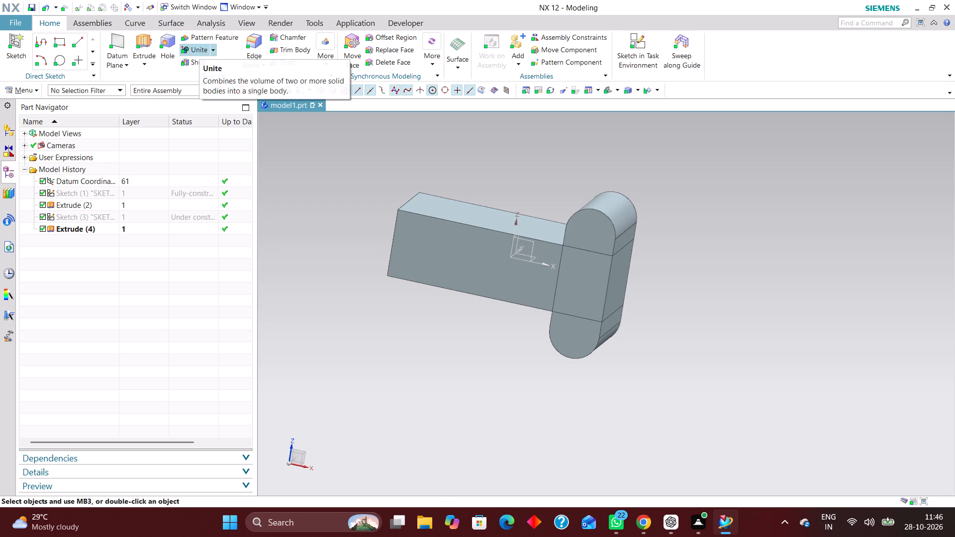
{"action": "left_click", "coordinate": [332, 59]}
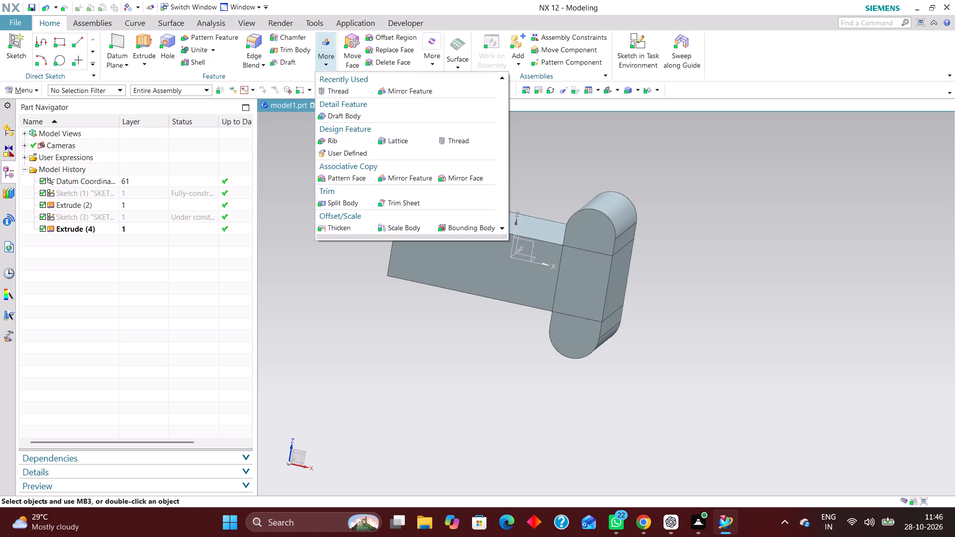
{"action": "left_click", "coordinate": [399, 93]}
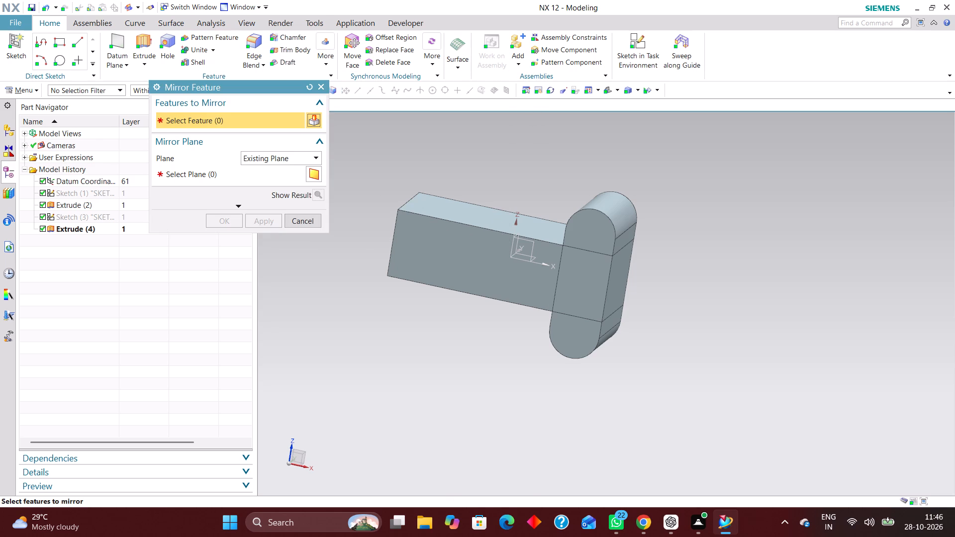
{"action": "left_click", "coordinate": [617, 228]}
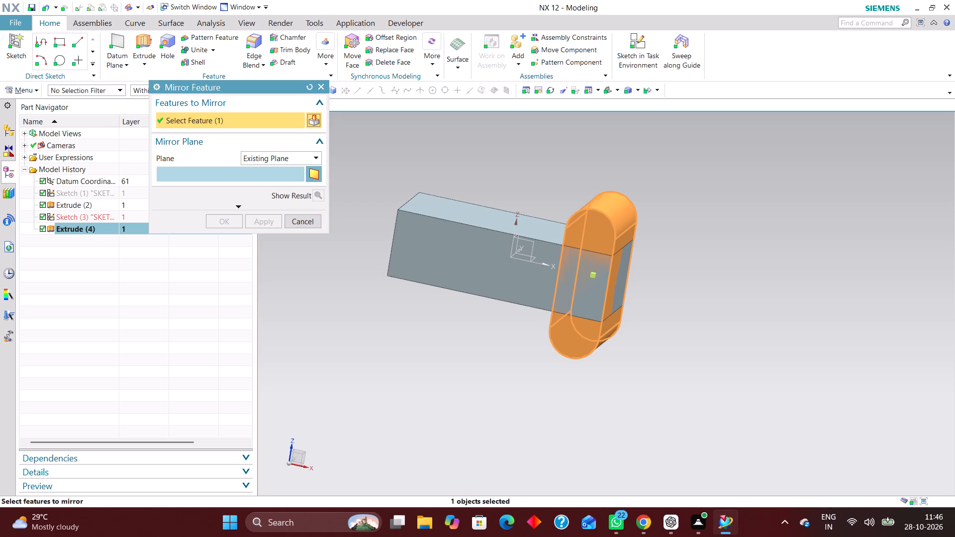
{"action": "left_click", "coordinate": [209, 177]}
{"action": "middle_click_drag", "start_coordinate": [537, 236], "coordinate": [521, 247]}
{"action": "scroll", "coordinate": [519, 246], "scroll_direction": "up", "scroll_amount": 5}
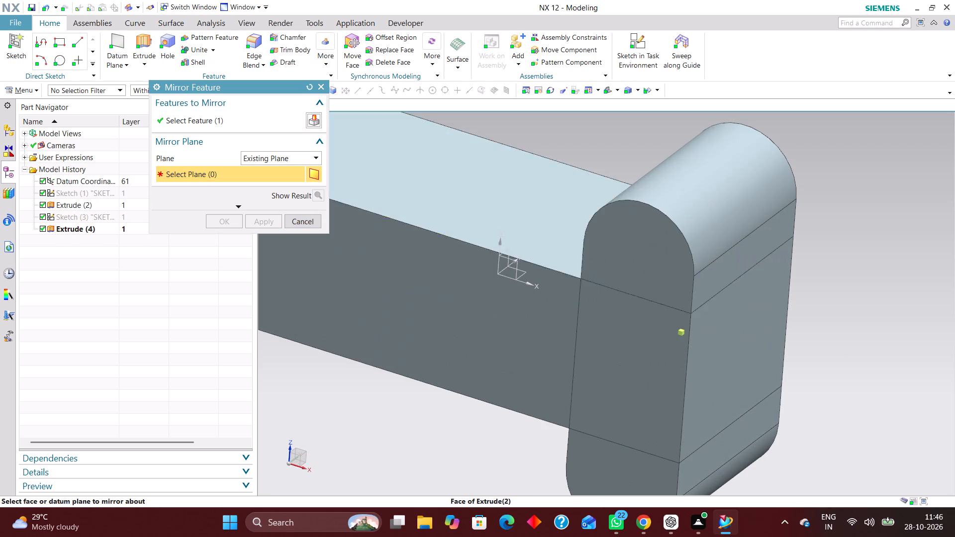
{"action": "left_click", "coordinate": [505, 250]}
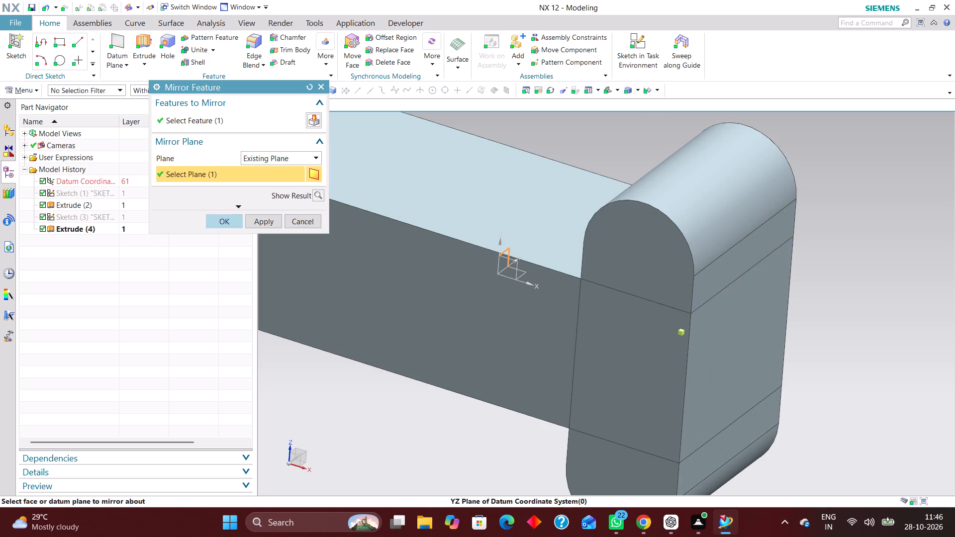
{"action": "left_click", "coordinate": [225, 217]}
Unite the central block as target with both end flanges as tool bodies.
{"action": "scroll", "coordinate": [591, 281], "scroll_direction": "down", "scroll_amount": 4}
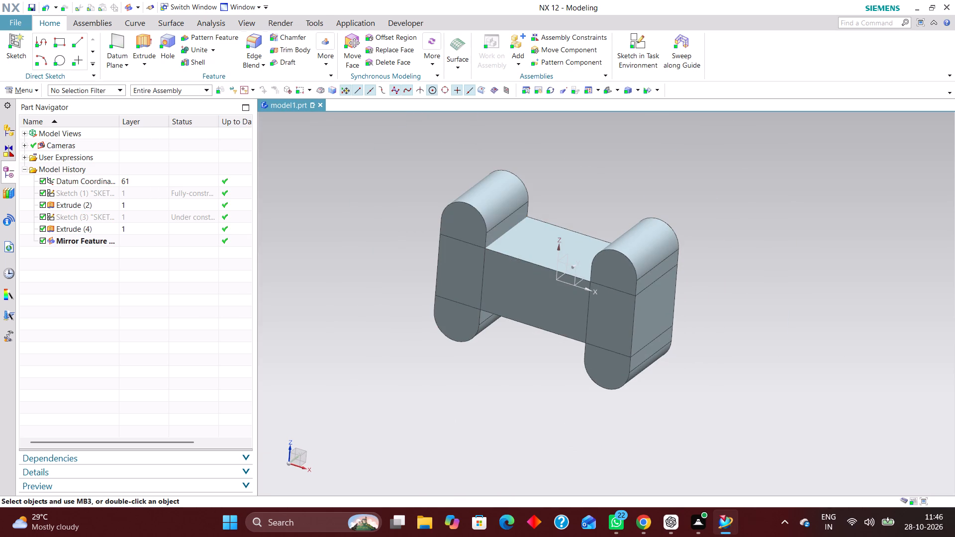
{"action": "left_click", "coordinate": [200, 50]}
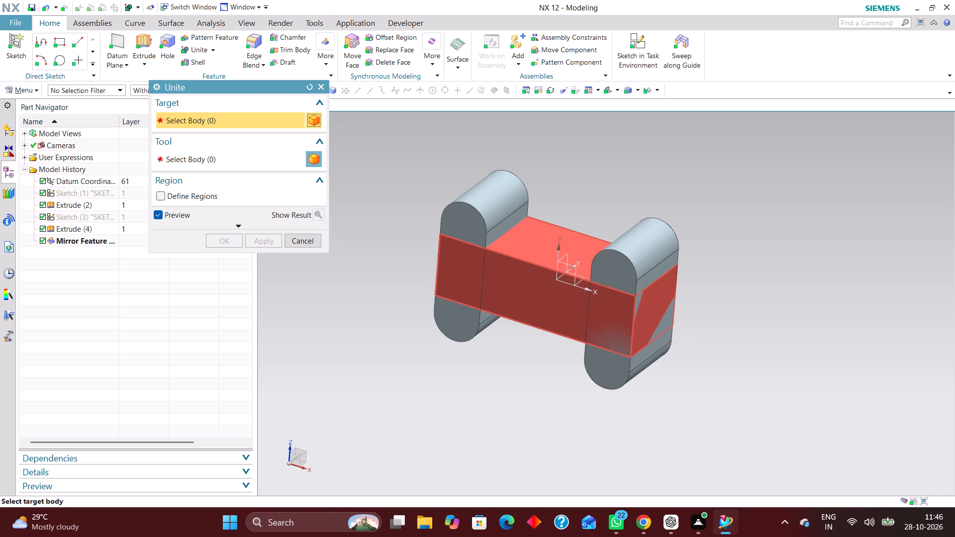
{"action": "left_click", "coordinate": [503, 300]}
{"action": "left_click", "coordinate": [627, 256]}
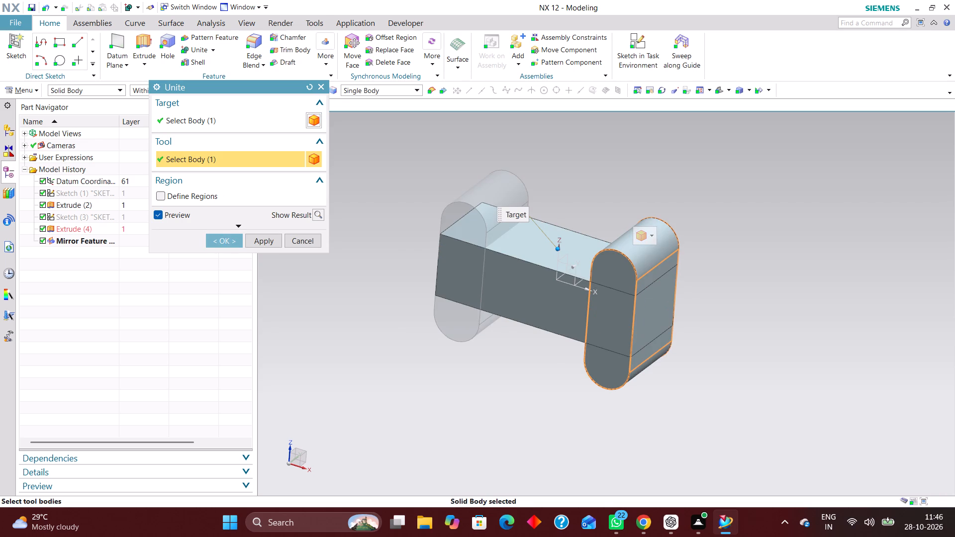
{"action": "left_click", "coordinate": [467, 202]}
{"action": "left_click", "coordinate": [213, 242]}
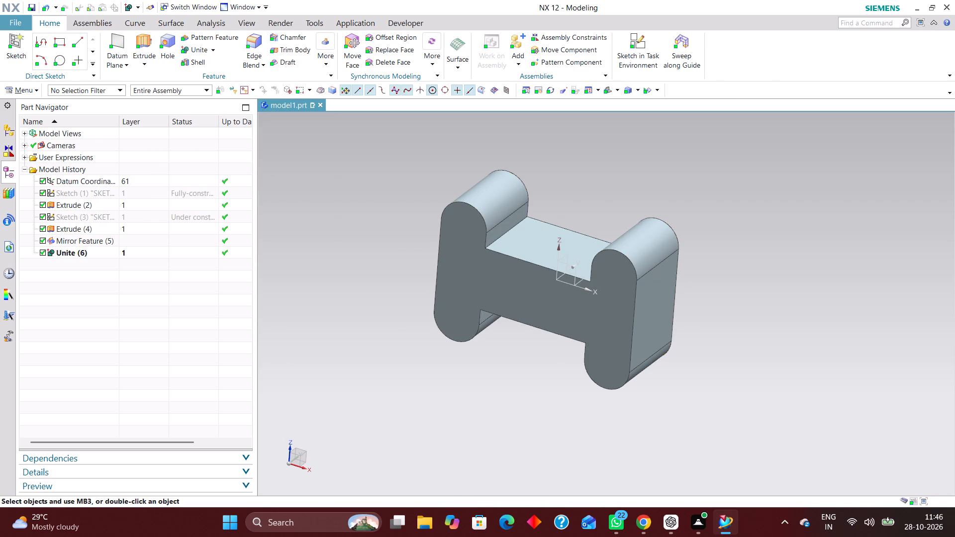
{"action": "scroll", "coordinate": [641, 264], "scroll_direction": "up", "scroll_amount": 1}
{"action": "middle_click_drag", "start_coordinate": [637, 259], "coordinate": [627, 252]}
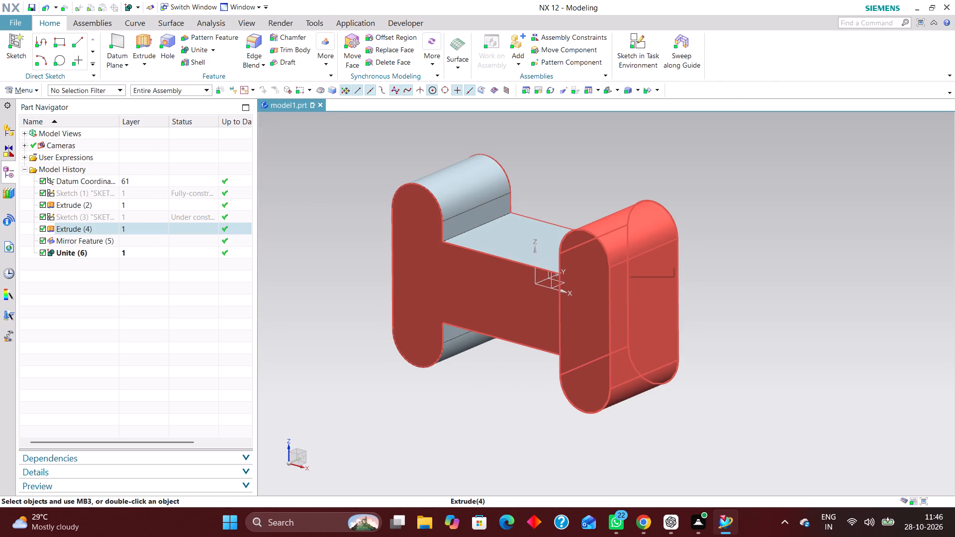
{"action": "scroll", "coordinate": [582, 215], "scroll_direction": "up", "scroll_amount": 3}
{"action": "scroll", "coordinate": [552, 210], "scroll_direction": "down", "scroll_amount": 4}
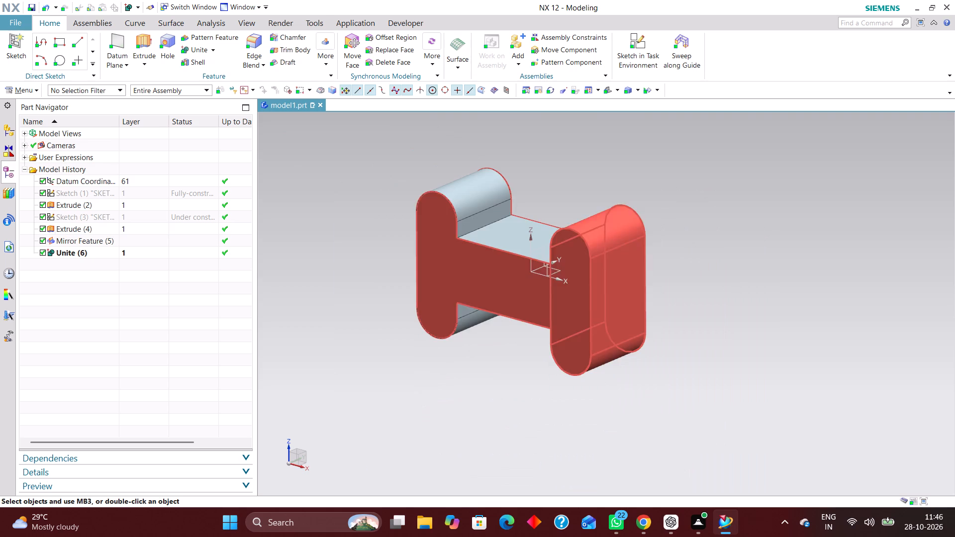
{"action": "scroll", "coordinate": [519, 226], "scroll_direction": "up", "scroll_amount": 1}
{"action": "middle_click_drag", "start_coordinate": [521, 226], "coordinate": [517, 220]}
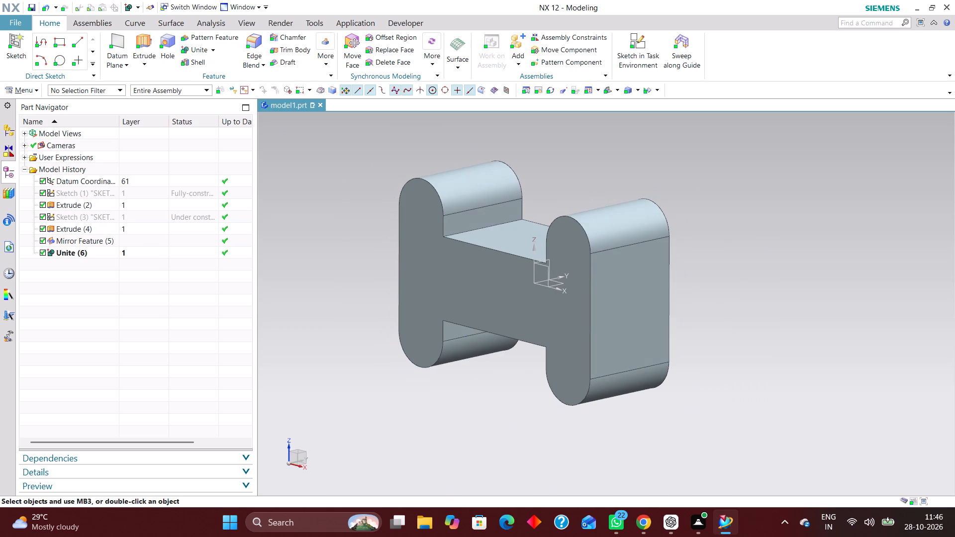
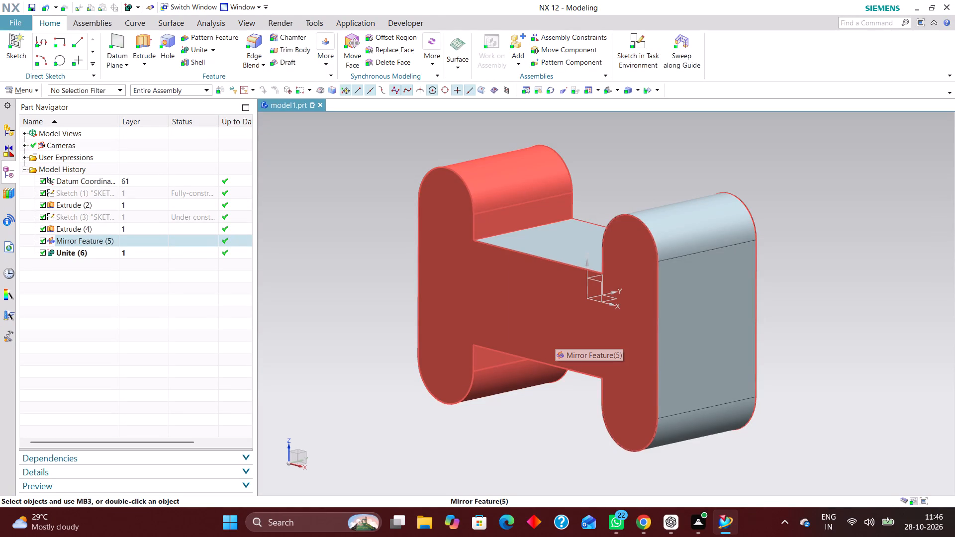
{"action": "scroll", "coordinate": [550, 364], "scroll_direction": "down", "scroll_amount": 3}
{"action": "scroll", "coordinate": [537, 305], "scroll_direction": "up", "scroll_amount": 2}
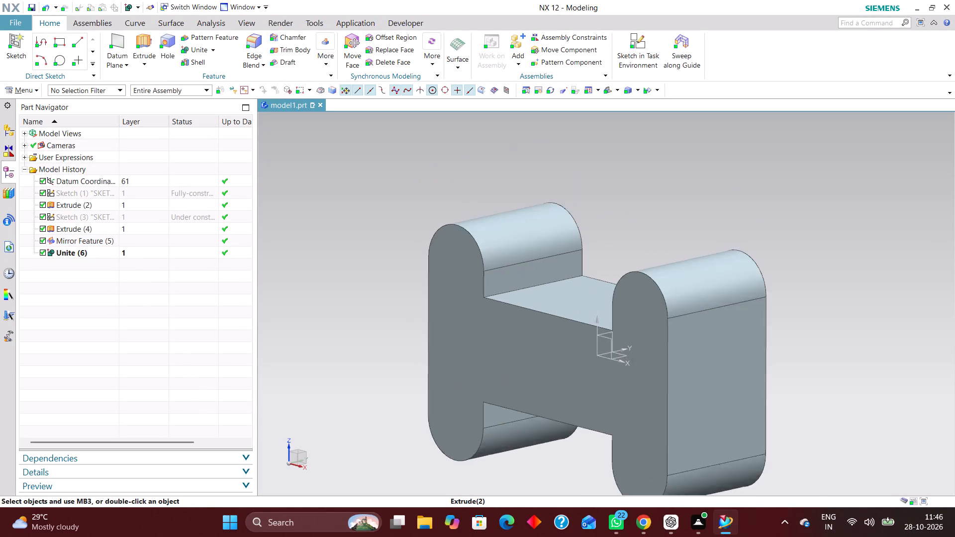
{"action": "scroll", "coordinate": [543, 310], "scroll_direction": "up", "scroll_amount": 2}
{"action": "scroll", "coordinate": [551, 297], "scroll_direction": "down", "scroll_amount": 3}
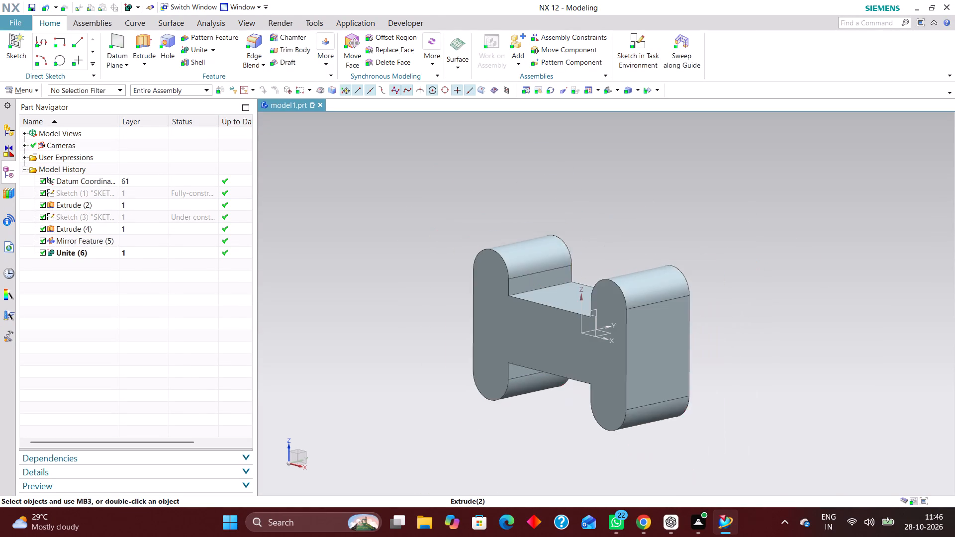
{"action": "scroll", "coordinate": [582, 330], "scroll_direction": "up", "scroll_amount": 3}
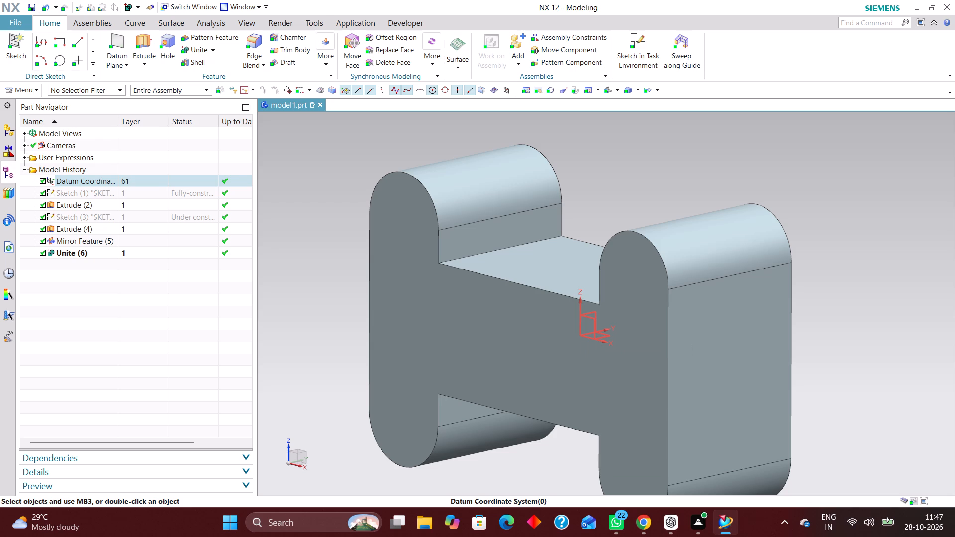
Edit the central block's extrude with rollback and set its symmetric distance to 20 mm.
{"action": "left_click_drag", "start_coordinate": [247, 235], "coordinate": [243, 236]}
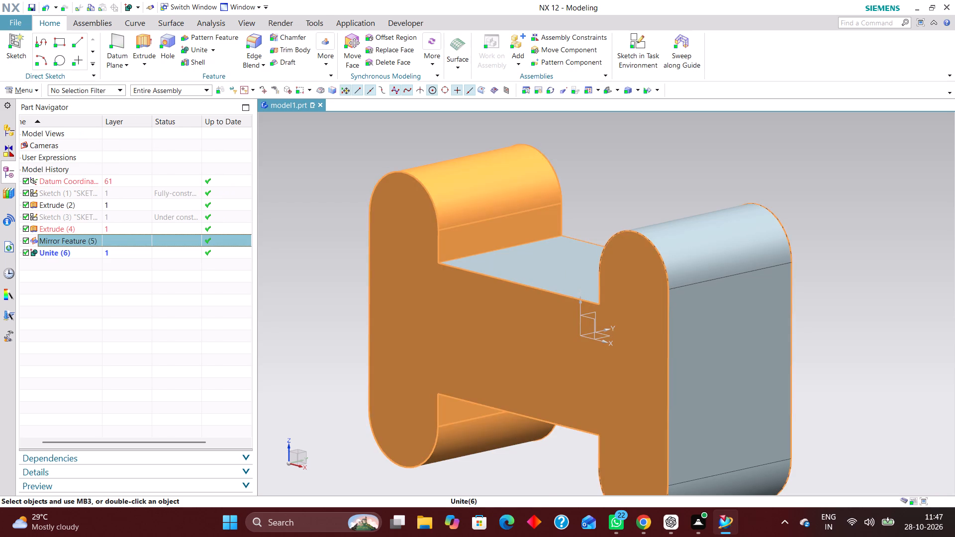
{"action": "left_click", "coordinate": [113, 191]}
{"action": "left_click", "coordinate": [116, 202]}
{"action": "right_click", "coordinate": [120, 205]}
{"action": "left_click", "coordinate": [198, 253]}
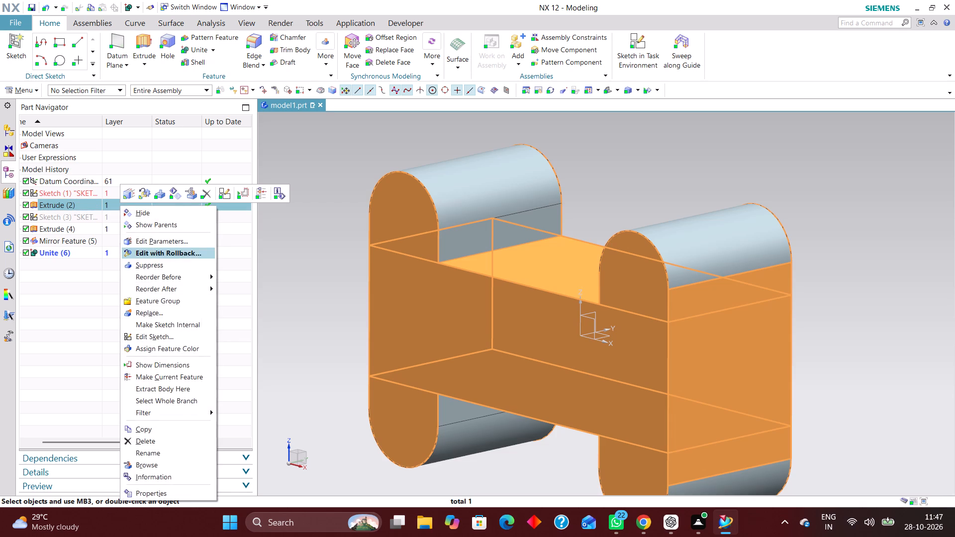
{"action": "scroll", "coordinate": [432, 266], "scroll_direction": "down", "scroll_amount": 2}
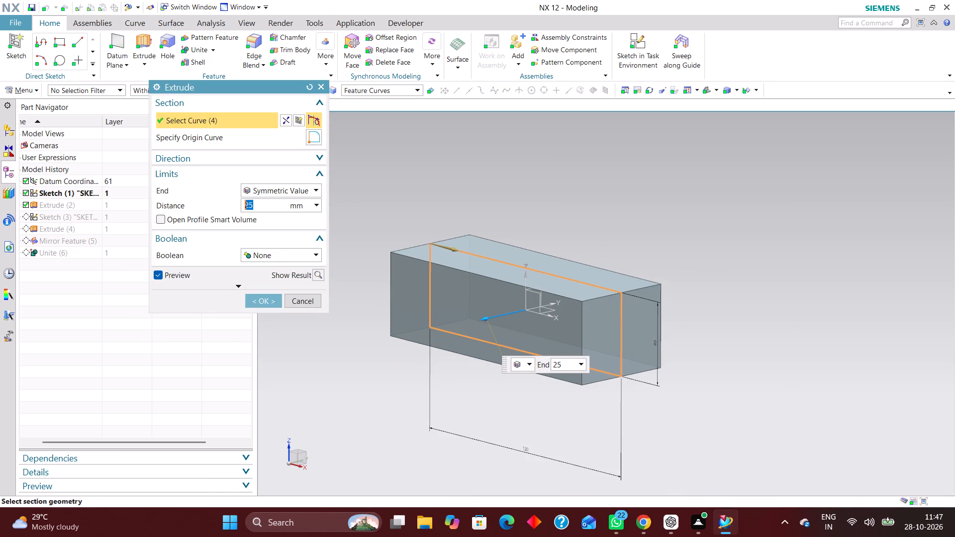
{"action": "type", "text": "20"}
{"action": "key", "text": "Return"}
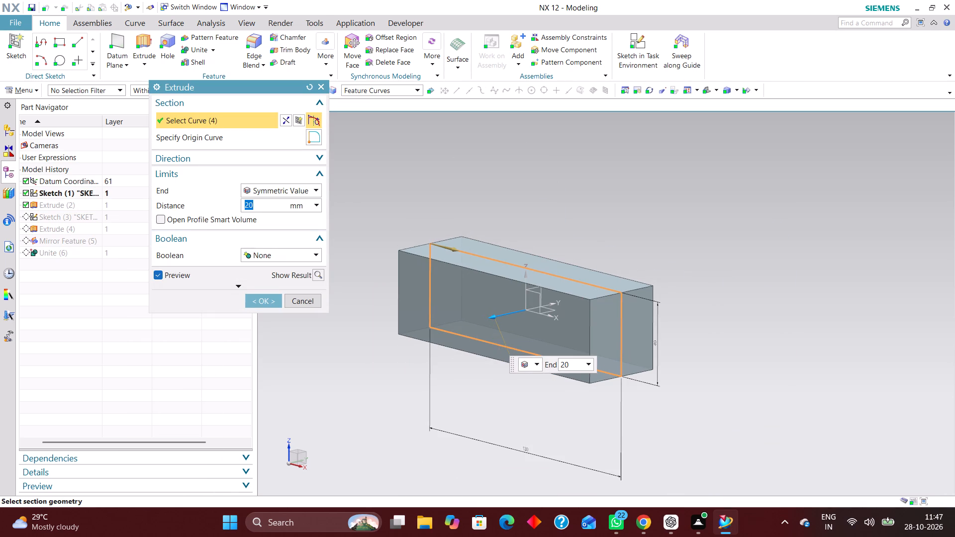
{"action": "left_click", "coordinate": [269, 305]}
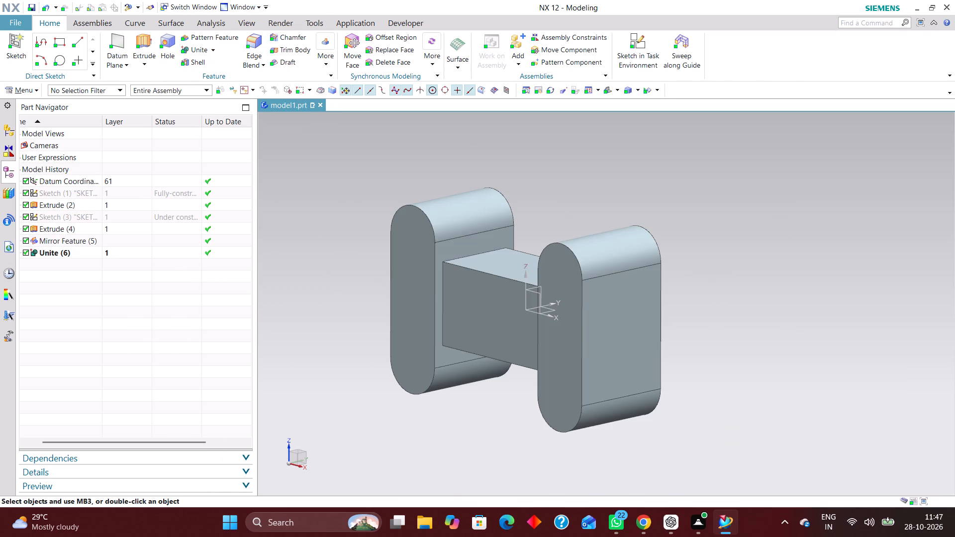
Edit the central block's extrude with rollback and set its symmetric distance to 15 mm.
{"action": "left_click", "coordinate": [128, 204]}
{"action": "right_click", "coordinate": [129, 203]}
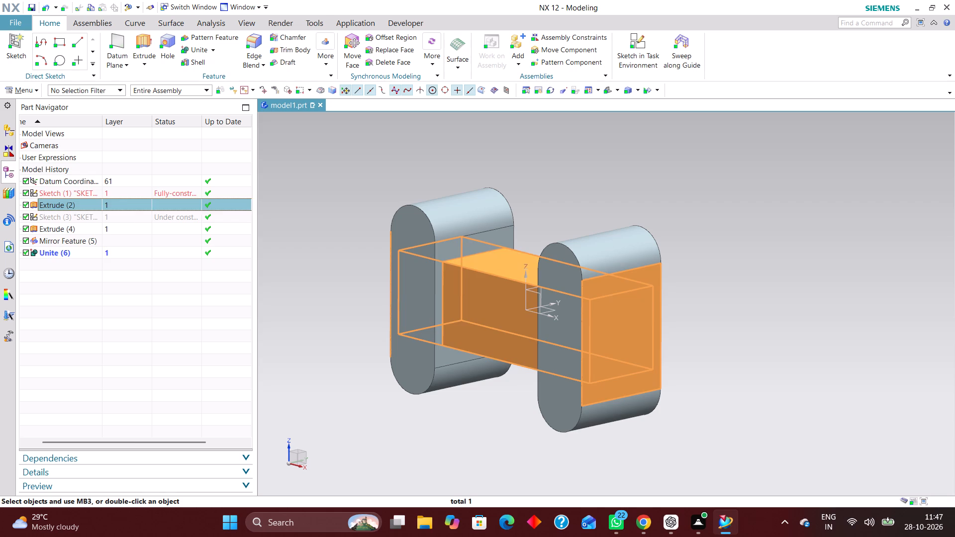
{"action": "left_click", "coordinate": [185, 247]}
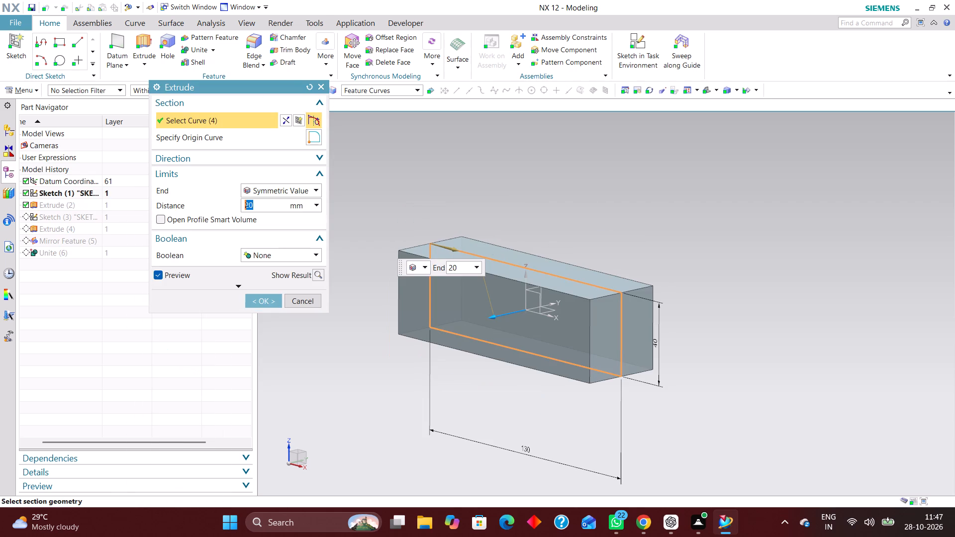
{"action": "type", "text": "15"}
{"action": "key", "text": "Return"}
{"action": "left_click", "coordinate": [266, 303]}
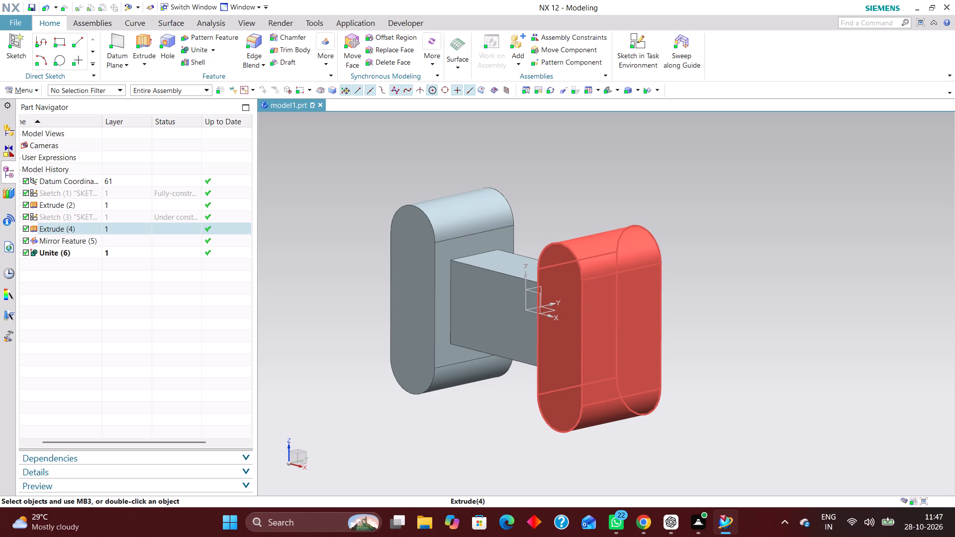
Reopen the slot-shaped flange profile sketch for editing with rollback.
{"action": "scroll", "coordinate": [382, 268], "scroll_direction": "down", "scroll_amount": 3}
{"action": "scroll", "coordinate": [384, 290], "scroll_direction": "up", "scroll_amount": 3}
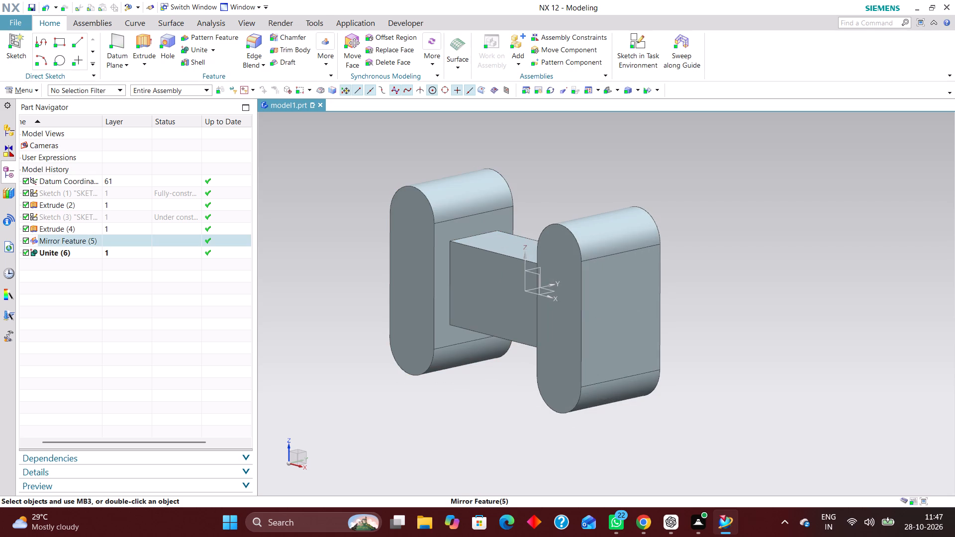
{"action": "scroll", "coordinate": [399, 267], "scroll_direction": "down", "scroll_amount": 1}
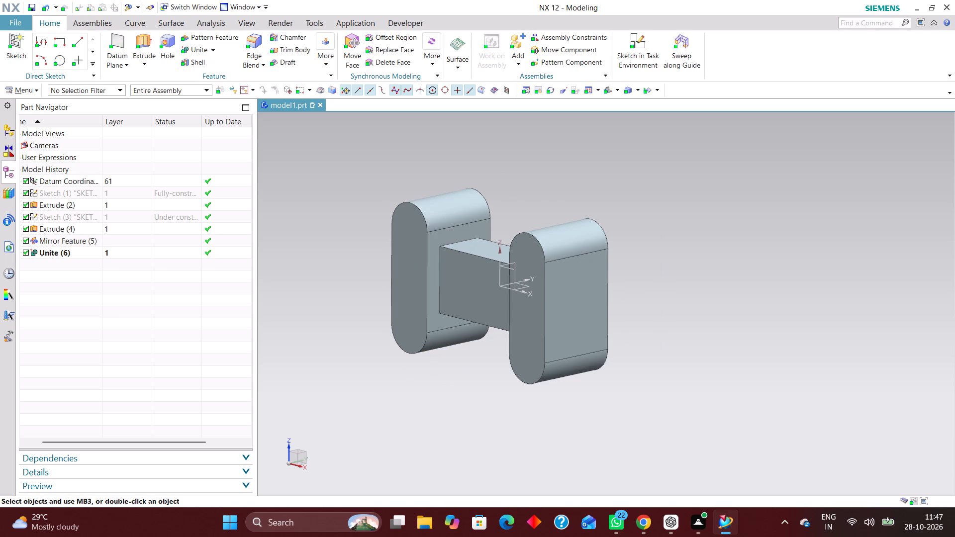
{"action": "scroll", "coordinate": [419, 266], "scroll_direction": "down", "scroll_amount": 2}
{"action": "scroll", "coordinate": [367, 265], "scroll_direction": "up", "scroll_amount": 2}
{"action": "left_click", "coordinate": [135, 215]}
{"action": "right_click", "coordinate": [135, 215]}
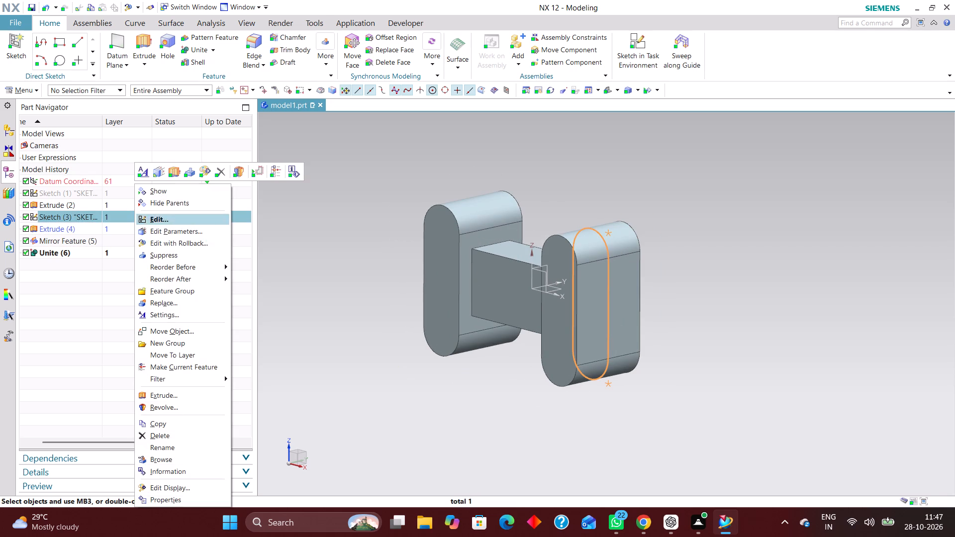
{"action": "left_click", "coordinate": [179, 242]}
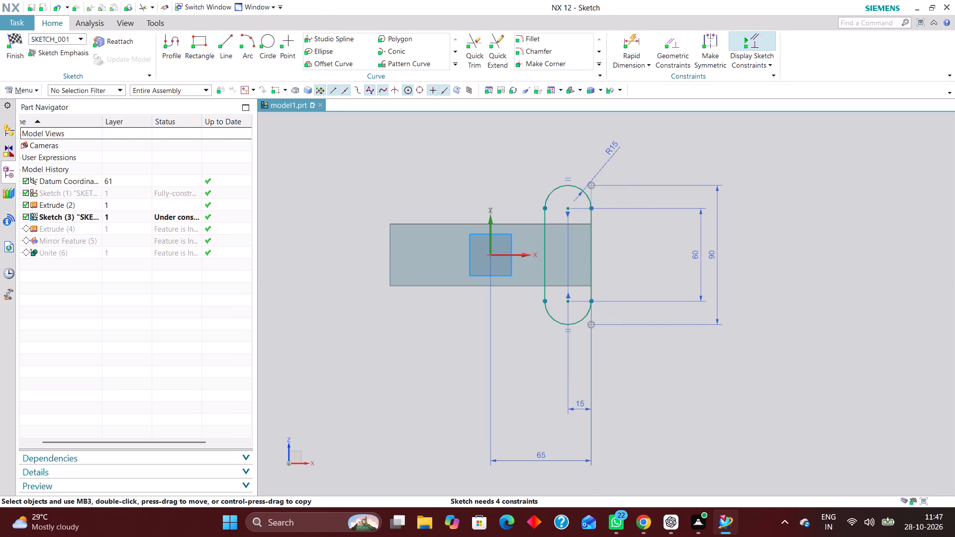
{"action": "scroll", "coordinate": [395, 305], "scroll_direction": "down", "scroll_amount": 2}
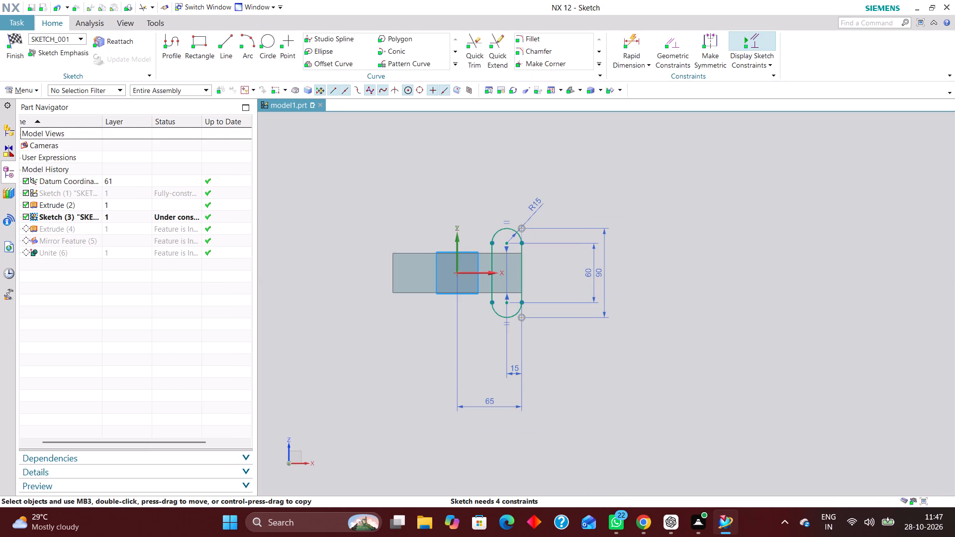
{"action": "scroll", "coordinate": [488, 264], "scroll_direction": "up", "scroll_amount": 3}
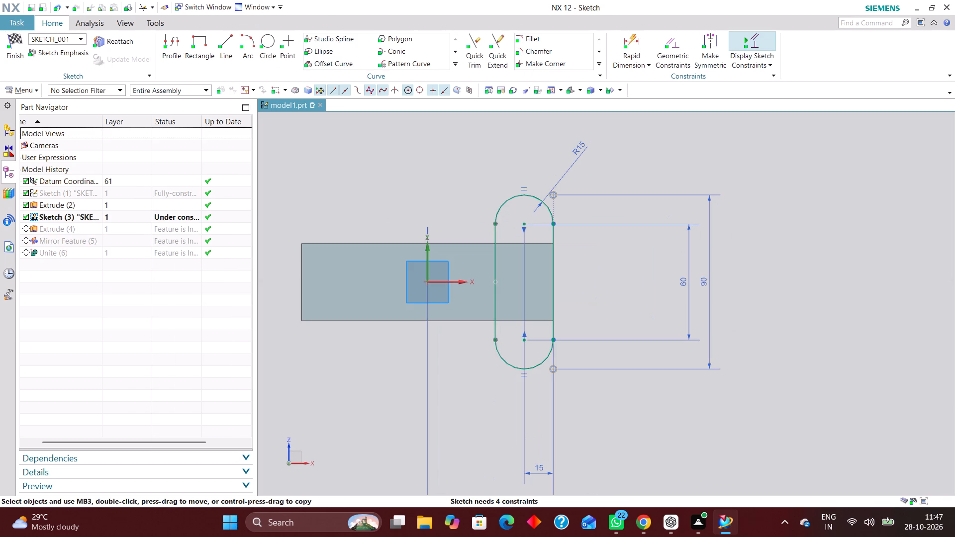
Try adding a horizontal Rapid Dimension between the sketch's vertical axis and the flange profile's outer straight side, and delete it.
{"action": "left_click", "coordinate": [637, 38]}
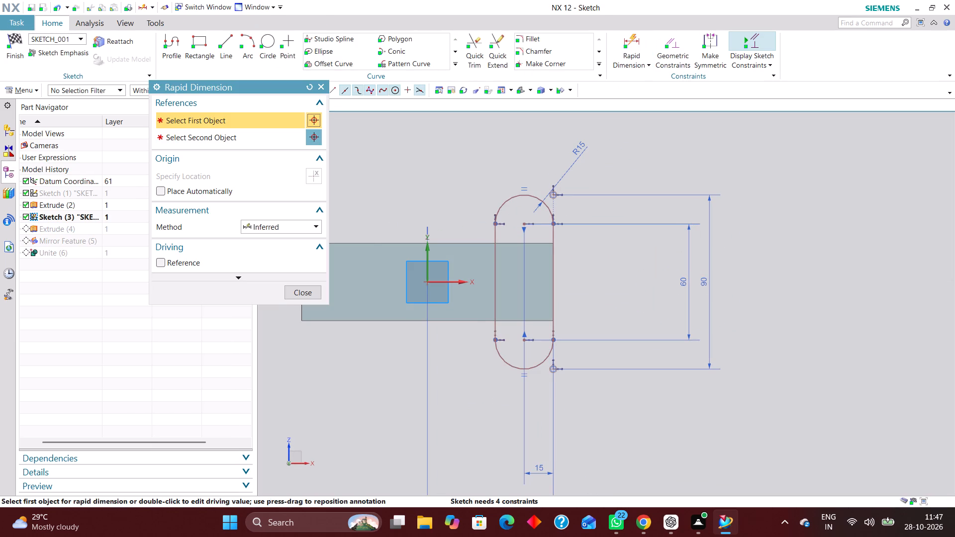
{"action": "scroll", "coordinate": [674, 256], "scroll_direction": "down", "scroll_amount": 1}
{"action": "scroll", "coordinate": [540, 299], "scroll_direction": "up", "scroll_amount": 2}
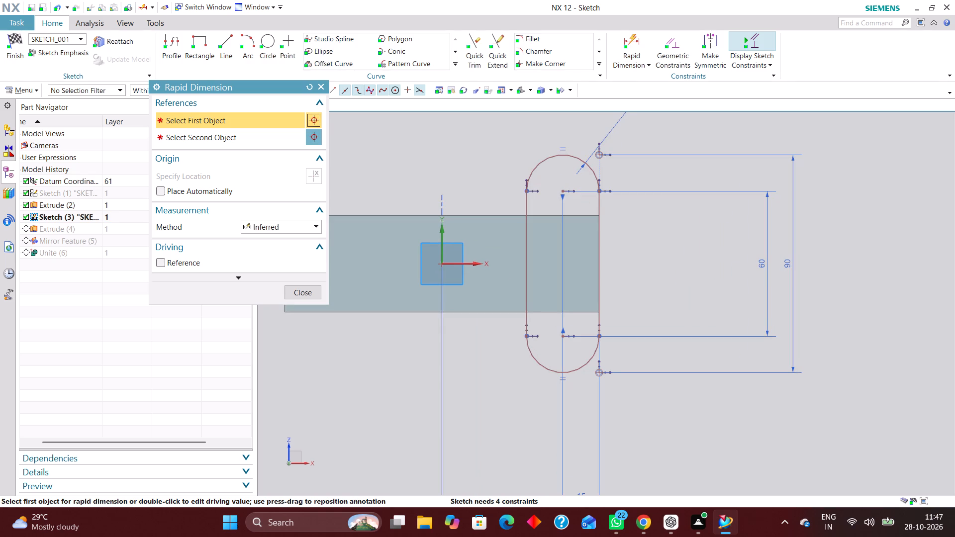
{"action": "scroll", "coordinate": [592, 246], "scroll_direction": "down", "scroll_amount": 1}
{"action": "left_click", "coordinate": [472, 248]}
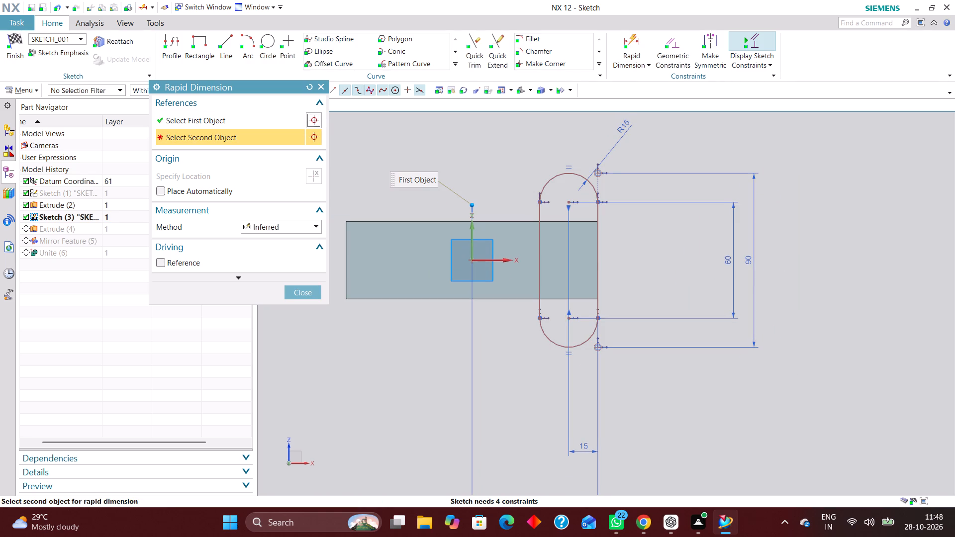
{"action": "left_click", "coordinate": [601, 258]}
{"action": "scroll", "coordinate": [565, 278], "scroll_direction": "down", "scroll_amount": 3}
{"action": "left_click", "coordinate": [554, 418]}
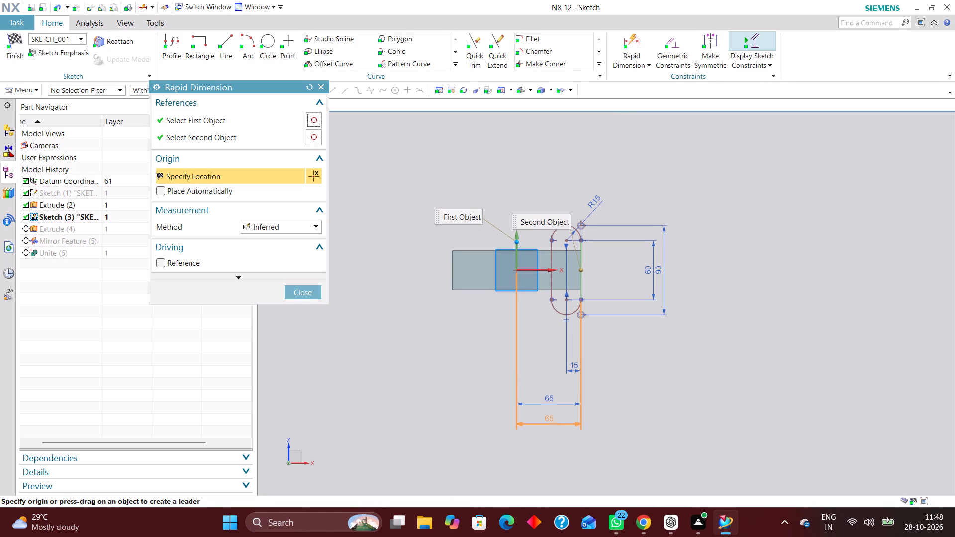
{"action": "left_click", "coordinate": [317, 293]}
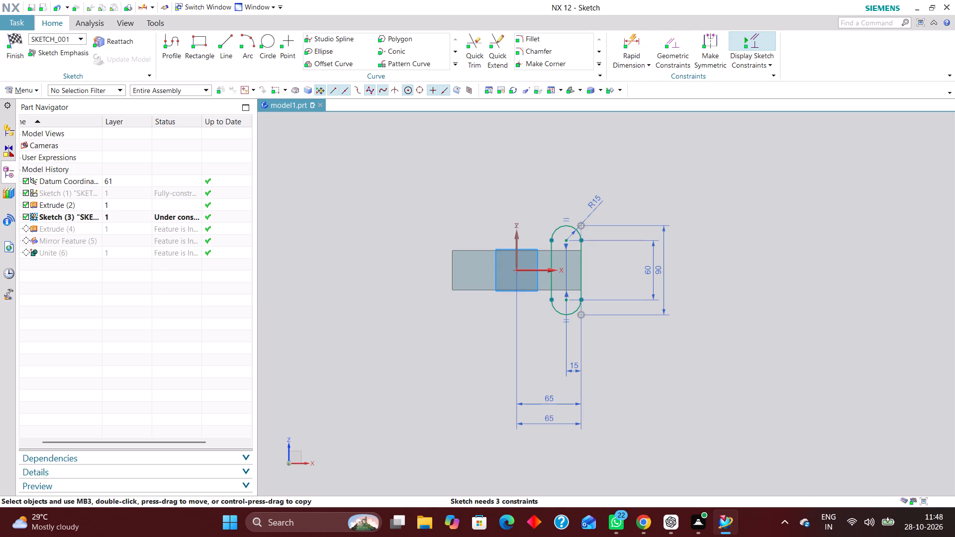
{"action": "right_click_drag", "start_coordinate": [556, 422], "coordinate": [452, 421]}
Apply Vertical geometric constraints to both straight sides of the flange profile.
{"action": "left_click", "coordinate": [681, 49]}
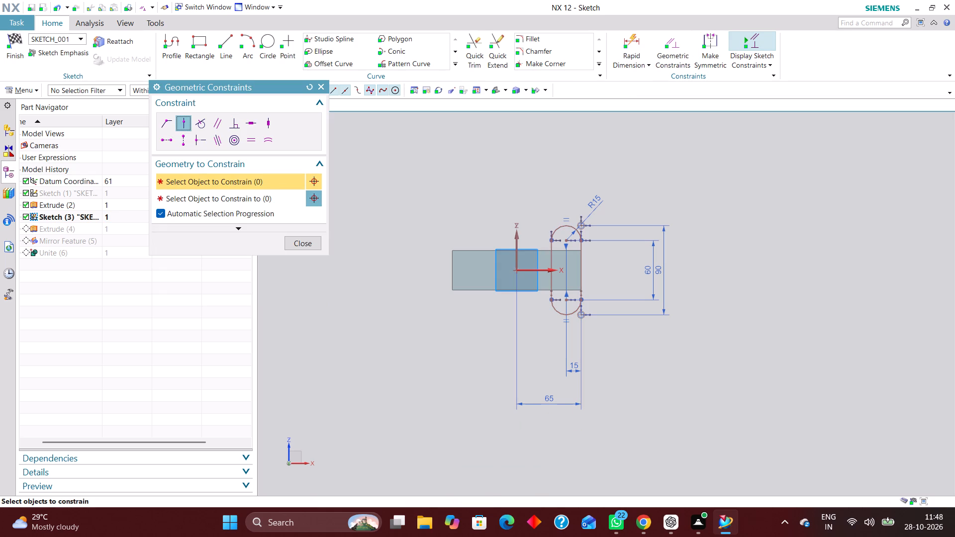
{"action": "left_click", "coordinate": [269, 122]}
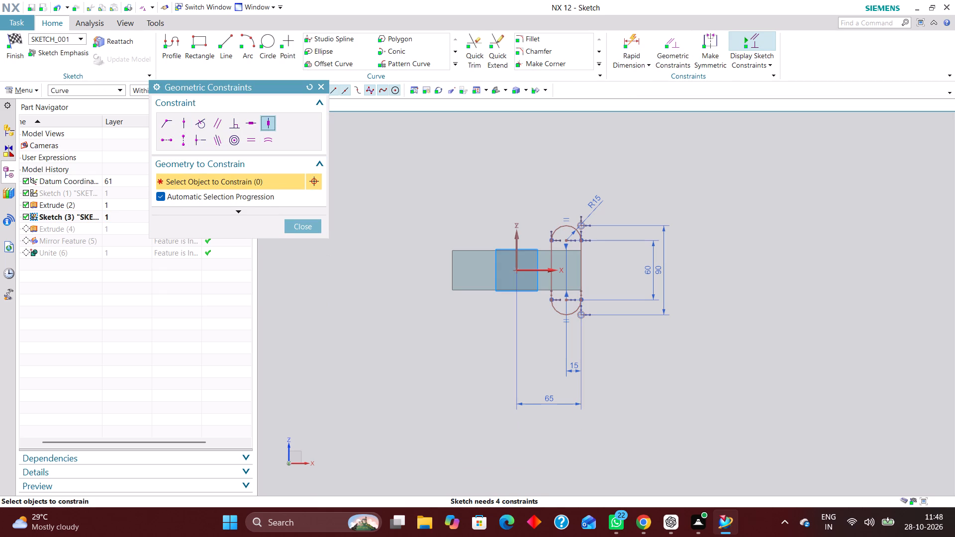
{"action": "scroll", "coordinate": [595, 291], "scroll_direction": "up", "scroll_amount": 5}
{"action": "left_click", "coordinate": [548, 241]}
{"action": "scroll", "coordinate": [715, 261], "scroll_direction": "down", "scroll_amount": 2}
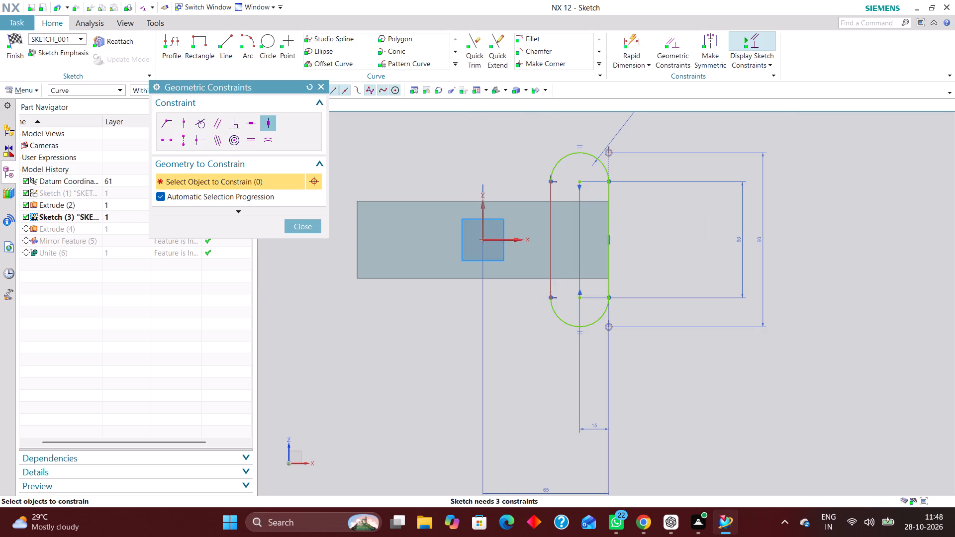
{"action": "left_click", "coordinate": [552, 247]}
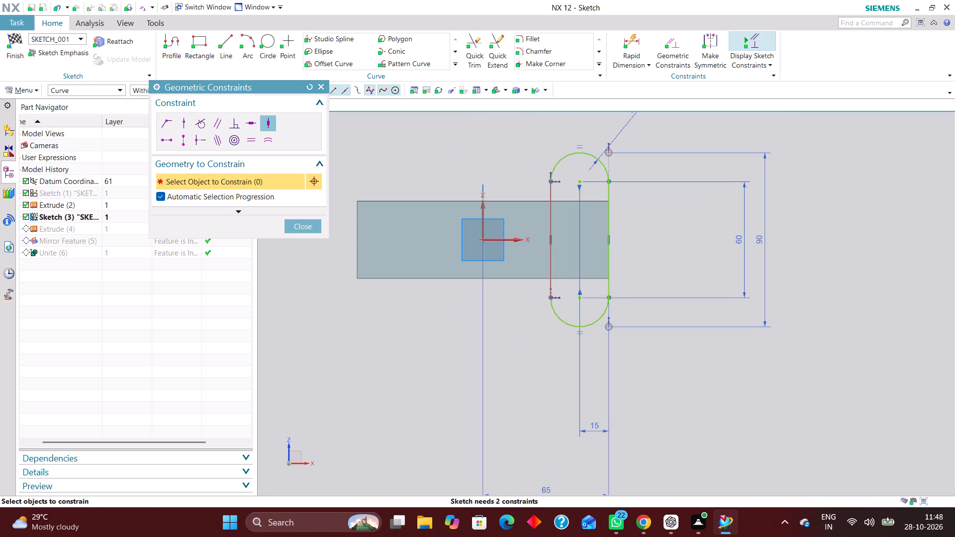
Dimension the flange profile's width between its two straight sides above the slot, and finish the sketch.
{"action": "left_click", "coordinate": [636, 41]}
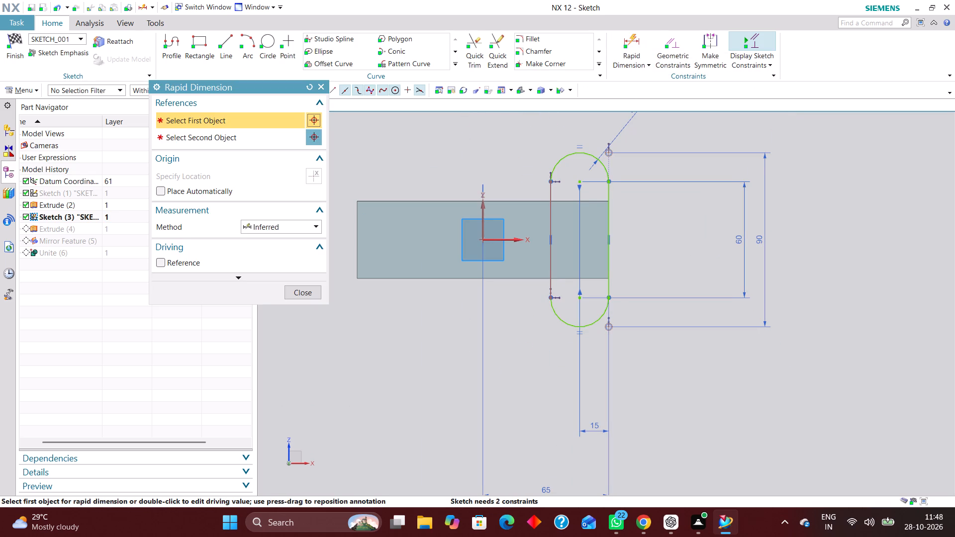
{"action": "left_click", "coordinate": [547, 260]}
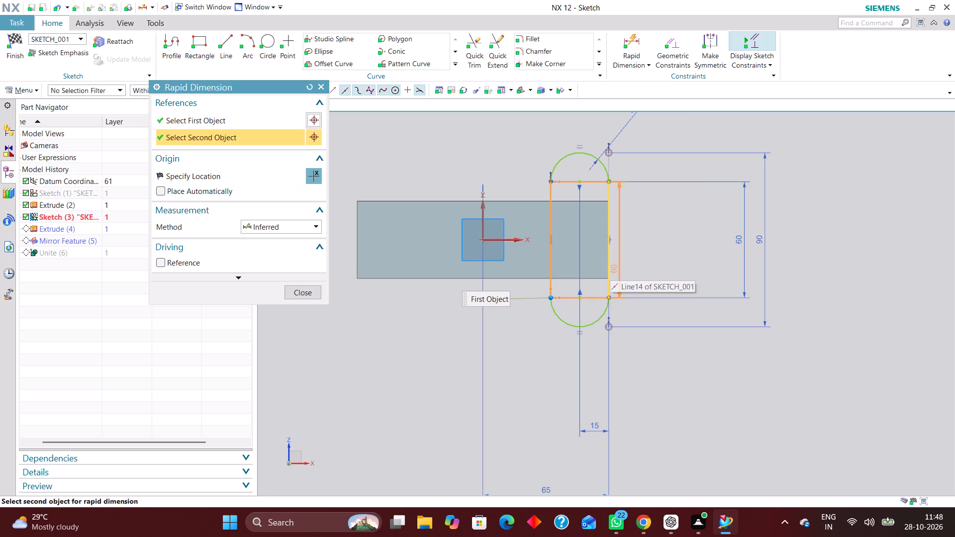
{"action": "left_click", "coordinate": [608, 268]}
{"action": "scroll", "coordinate": [589, 268], "scroll_direction": "down", "scroll_amount": 3}
{"action": "left_click", "coordinate": [582, 165]}
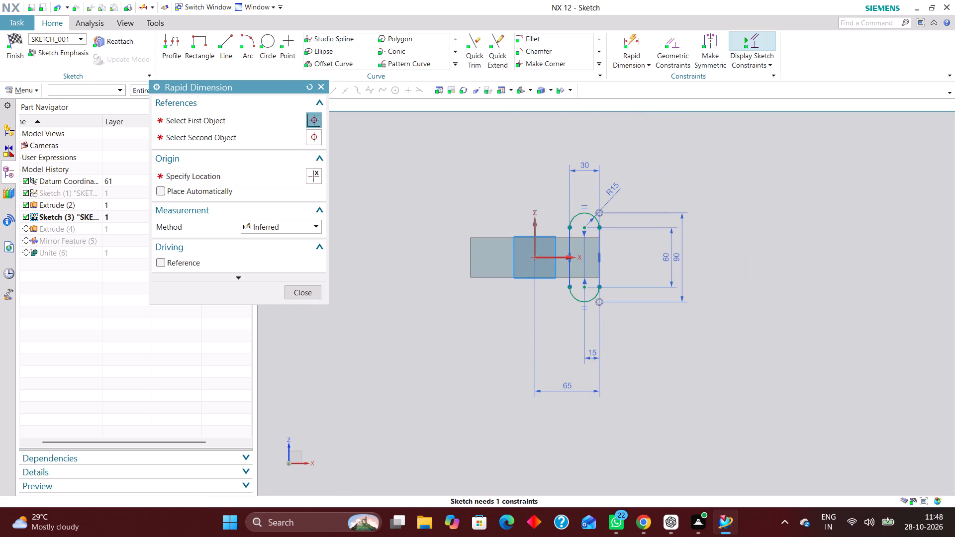
{"action": "left_click", "coordinate": [307, 295]}
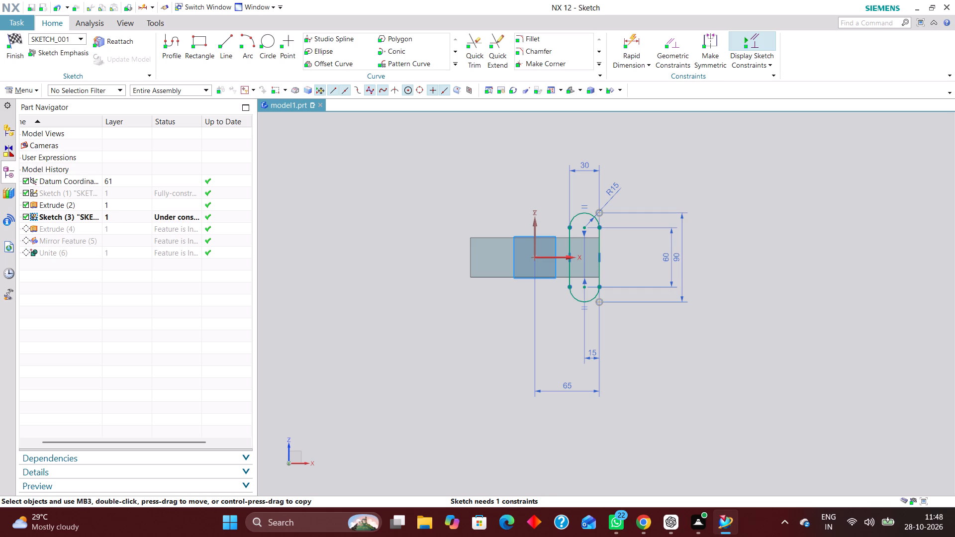
{"action": "left_click", "coordinate": [18, 35]}
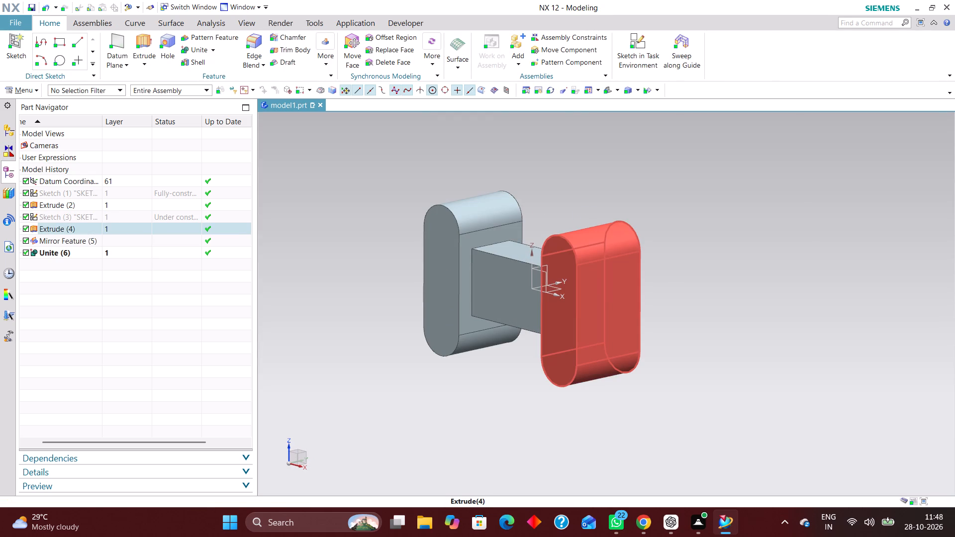
Create a new sketch in the task environment on the datum coordinate system's XZ plane.
{"action": "left_click", "coordinate": [636, 42]}
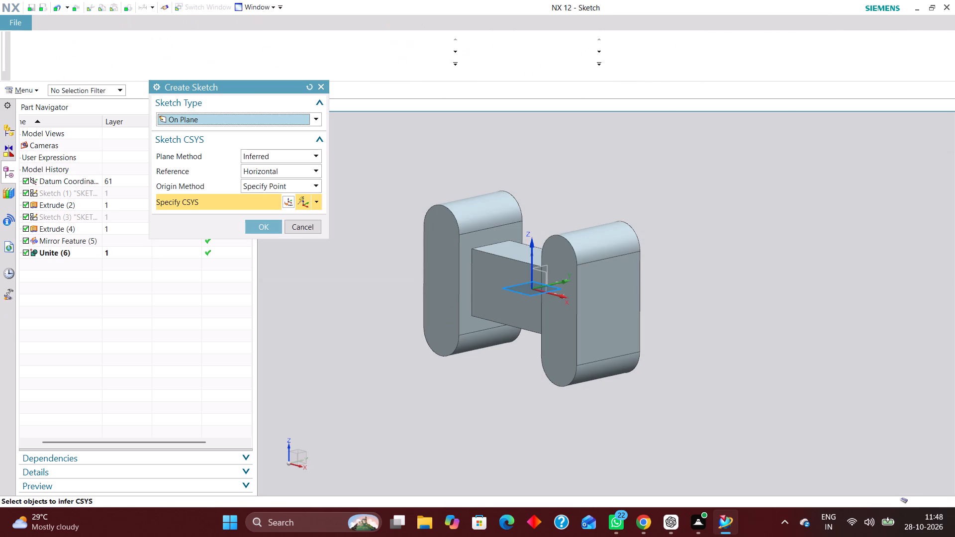
{"action": "left_click", "coordinate": [544, 272]}
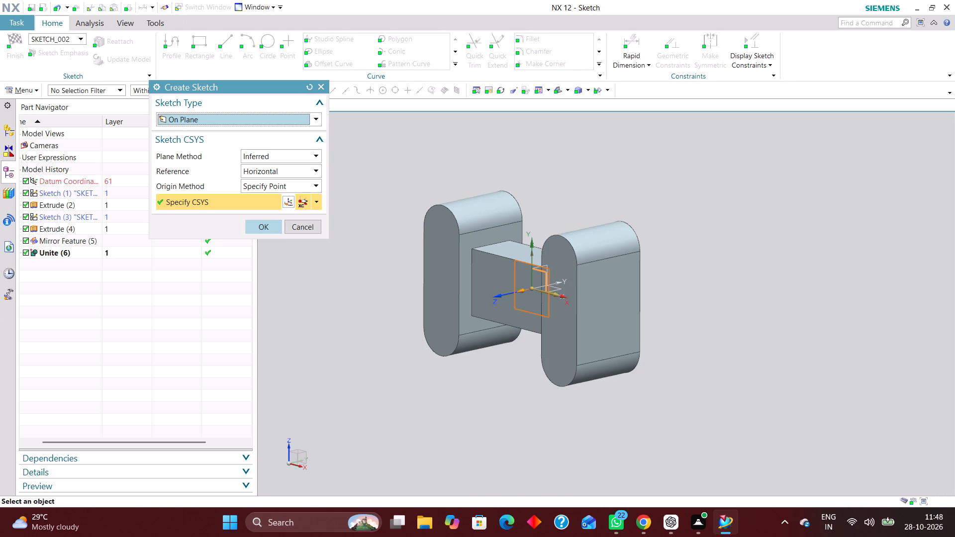
{"action": "left_click", "coordinate": [269, 228]}
{"action": "scroll", "coordinate": [434, 265], "scroll_direction": "down", "scroll_amount": 3}
{"action": "scroll", "coordinate": [637, 287], "scroll_direction": "up", "scroll_amount": 3}
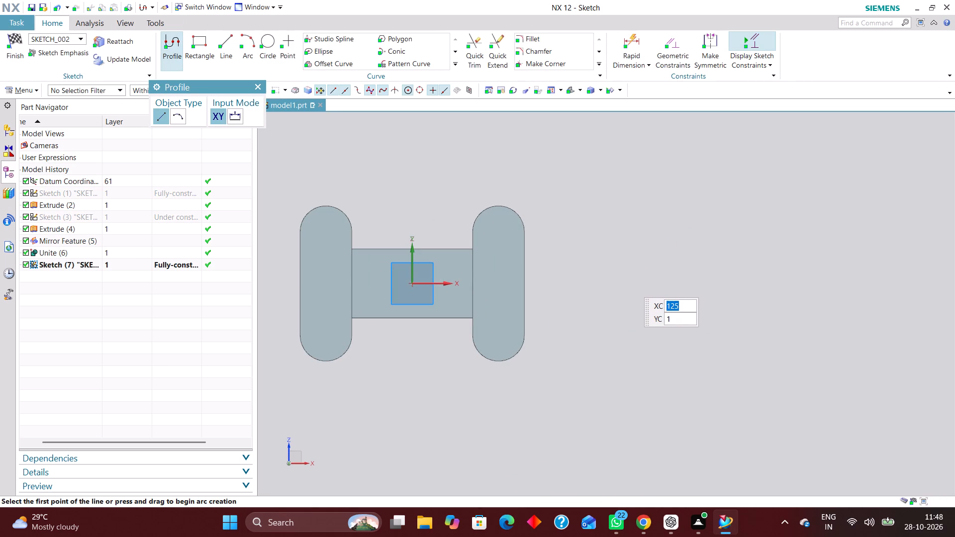
Sketch two circles on the +X end flange, about 14.5 mm diameter near its upper end and about 15.7 mm near its lower end.
{"action": "scroll", "coordinate": [591, 257], "scroll_direction": "down", "scroll_amount": 3}
{"action": "scroll", "coordinate": [534, 265], "scroll_direction": "up", "scroll_amount": 3}
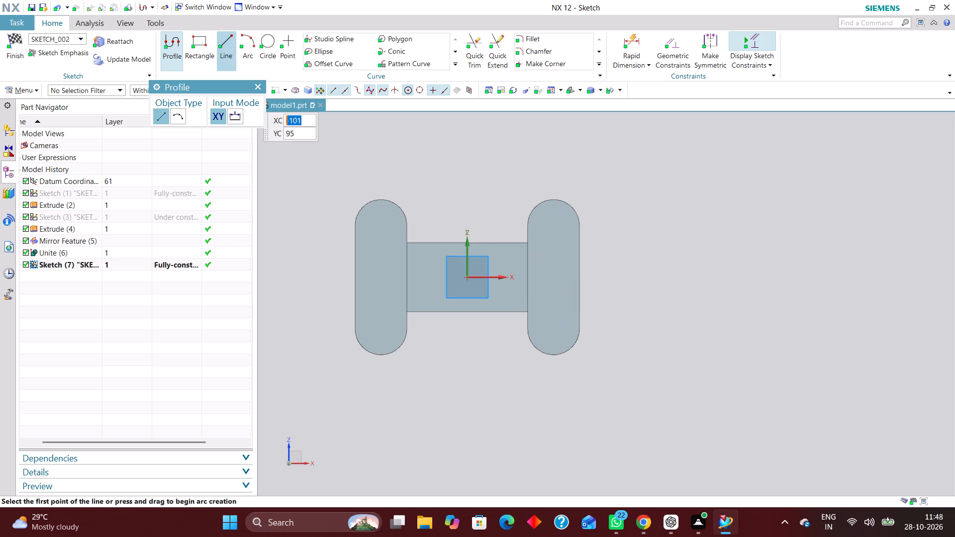
{"action": "left_click", "coordinate": [270, 41]}
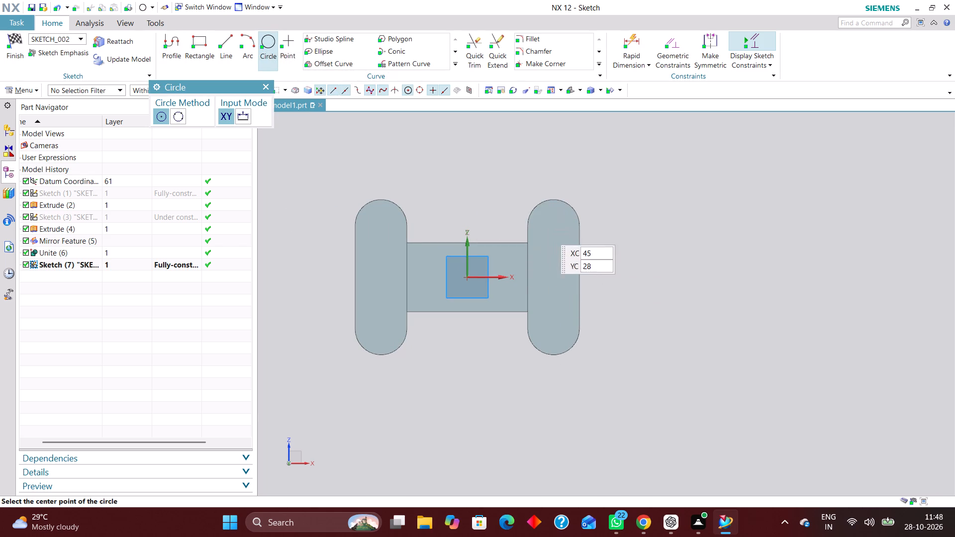
{"action": "scroll", "coordinate": [556, 237], "scroll_direction": "up", "scroll_amount": 5}
{"action": "left_click", "coordinate": [533, 192]}
{"action": "left_click", "coordinate": [553, 224]}
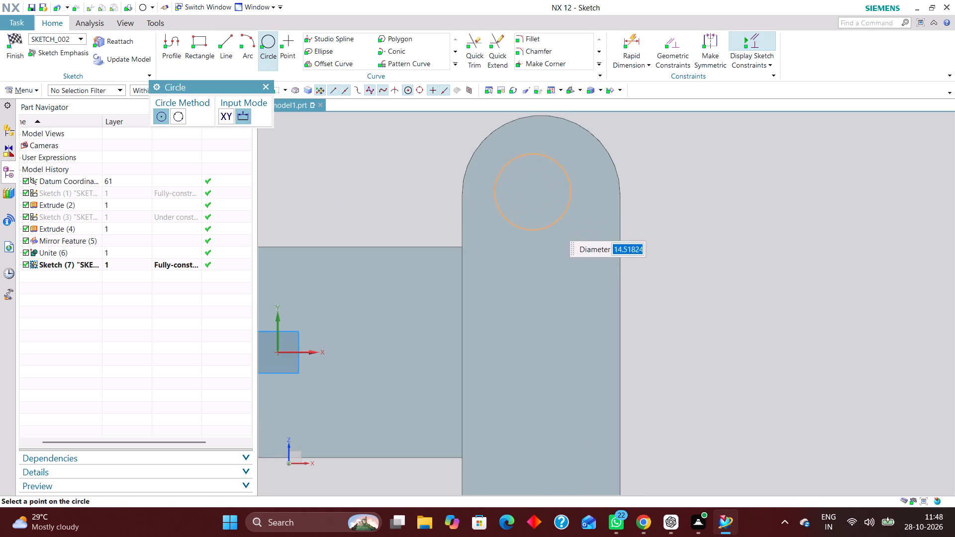
{"action": "scroll", "coordinate": [505, 150], "scroll_direction": "down", "scroll_amount": 3}
{"action": "left_click", "coordinate": [527, 339]}
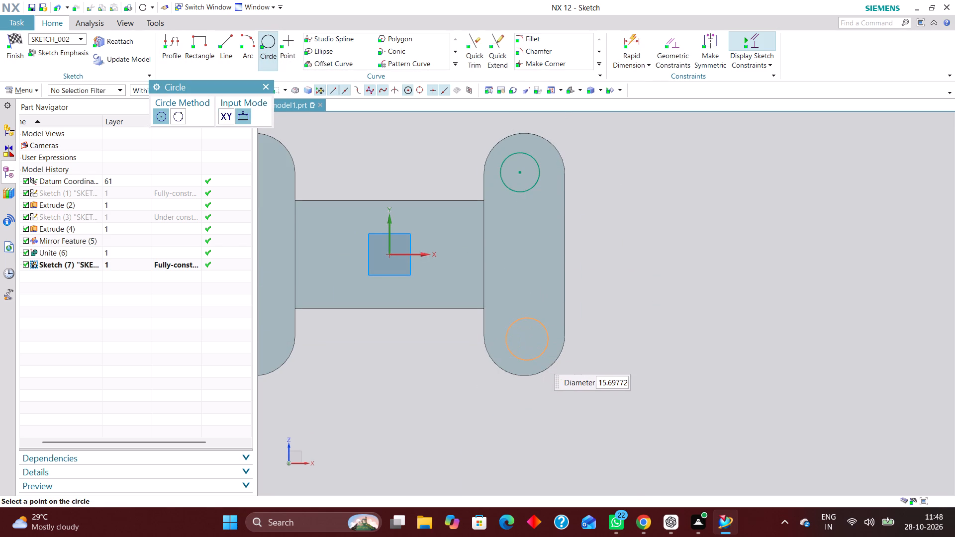
{"action": "left_click", "coordinate": [538, 358]}
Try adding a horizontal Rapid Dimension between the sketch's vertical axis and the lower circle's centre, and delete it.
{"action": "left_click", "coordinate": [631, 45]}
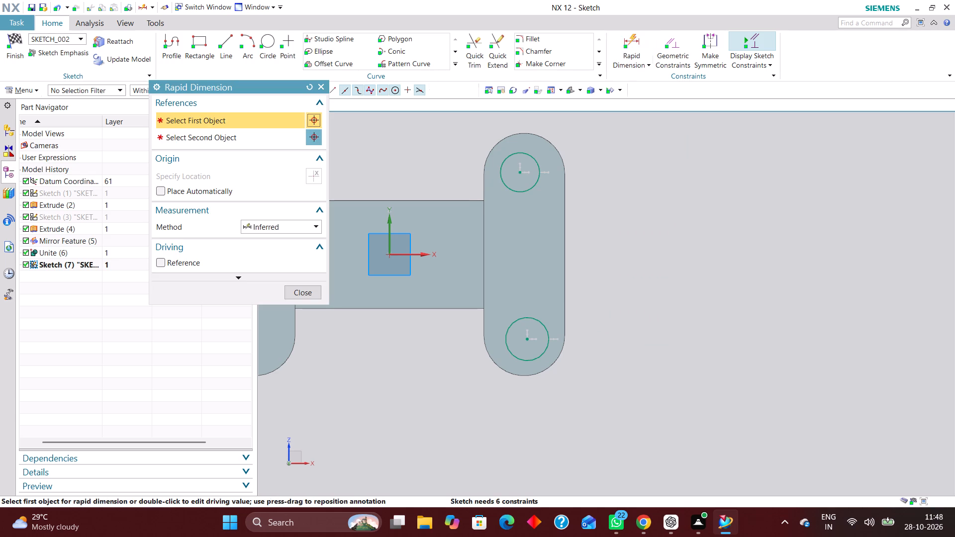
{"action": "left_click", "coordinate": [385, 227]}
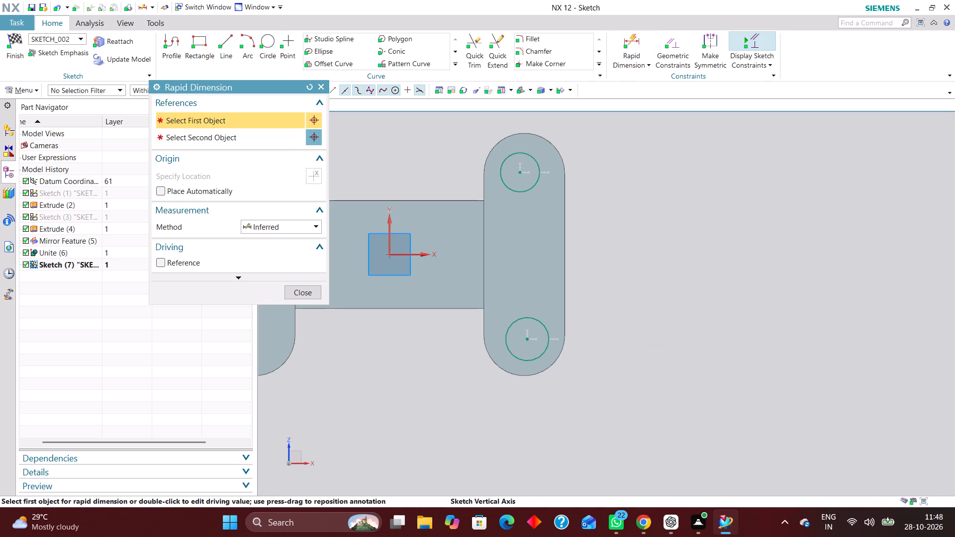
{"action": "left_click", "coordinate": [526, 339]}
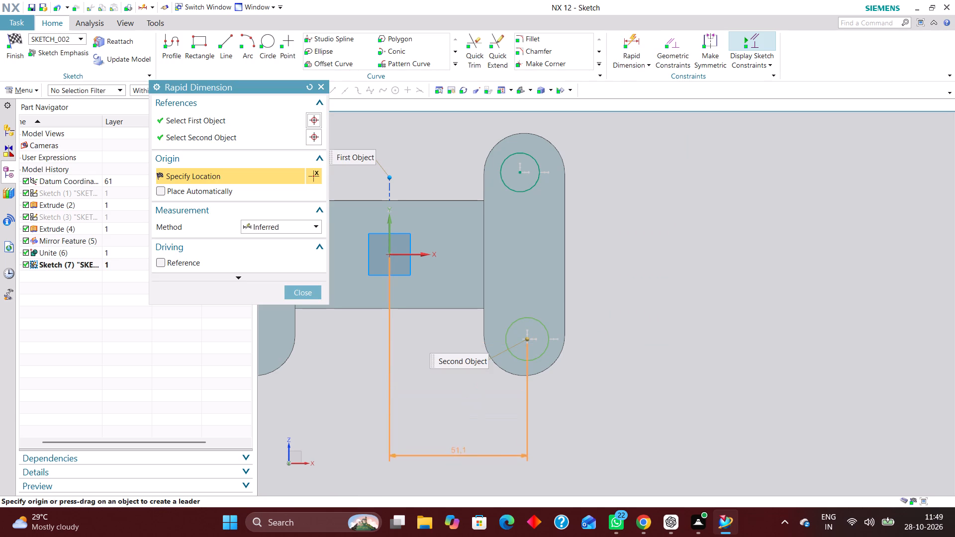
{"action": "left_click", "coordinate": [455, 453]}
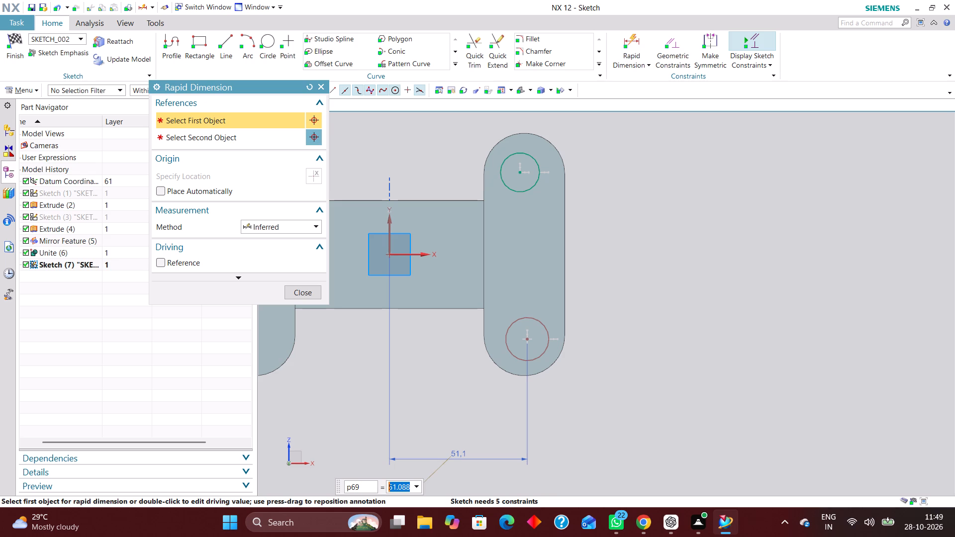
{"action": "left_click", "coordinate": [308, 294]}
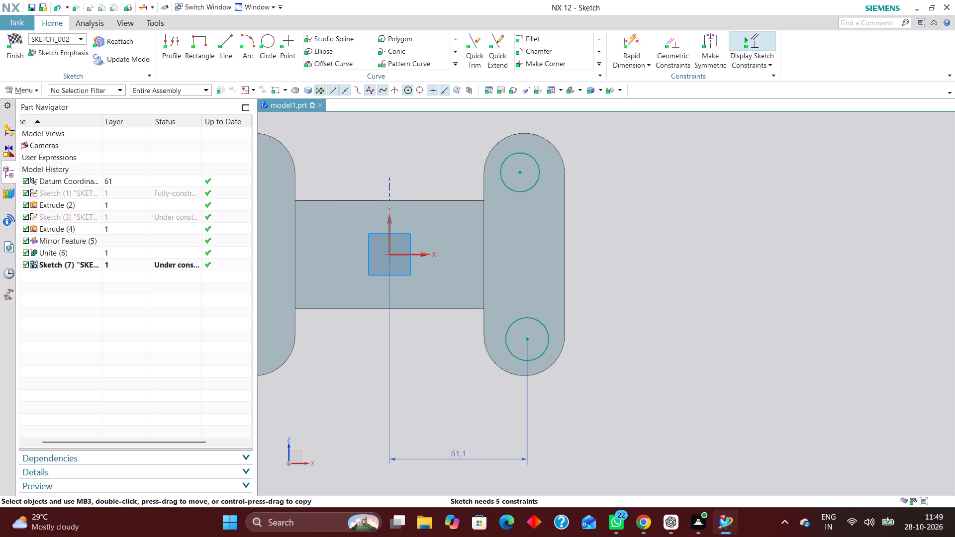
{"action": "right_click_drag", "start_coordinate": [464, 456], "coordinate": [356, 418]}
Dimension the lower circle's centre 15 mm horizontally from the flange's outer straight edge.
{"action": "left_click", "coordinate": [633, 42]}
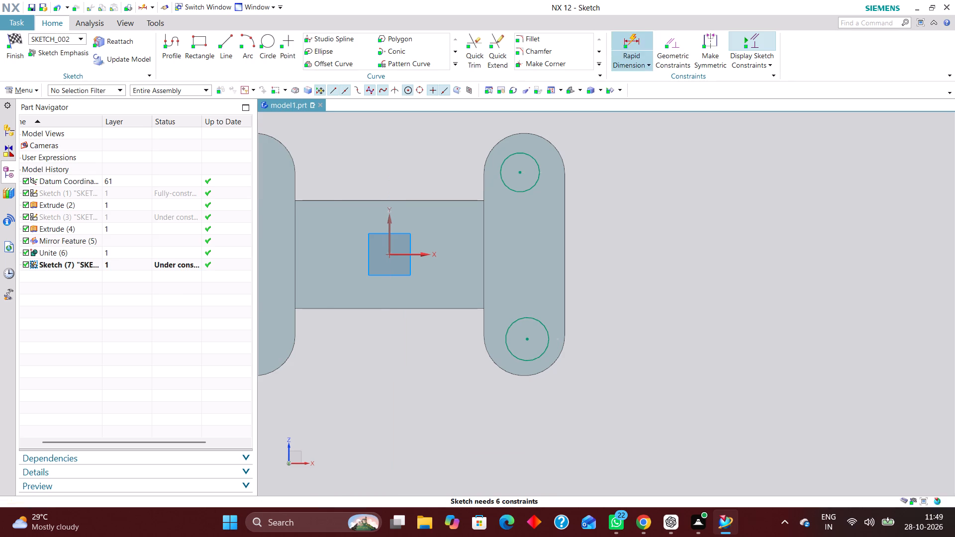
{"action": "left_click", "coordinate": [566, 280]}
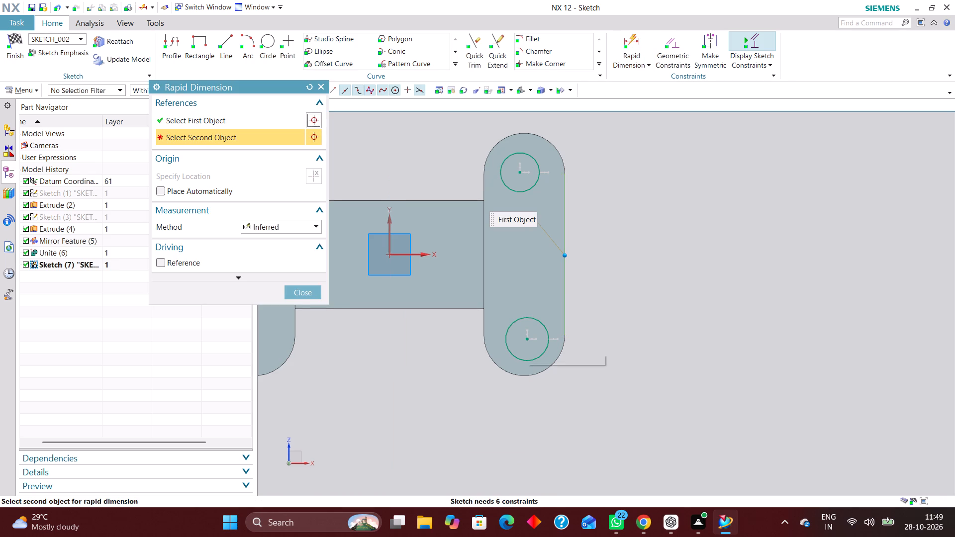
{"action": "left_click", "coordinate": [526, 340]}
{"action": "left_click", "coordinate": [553, 454]}
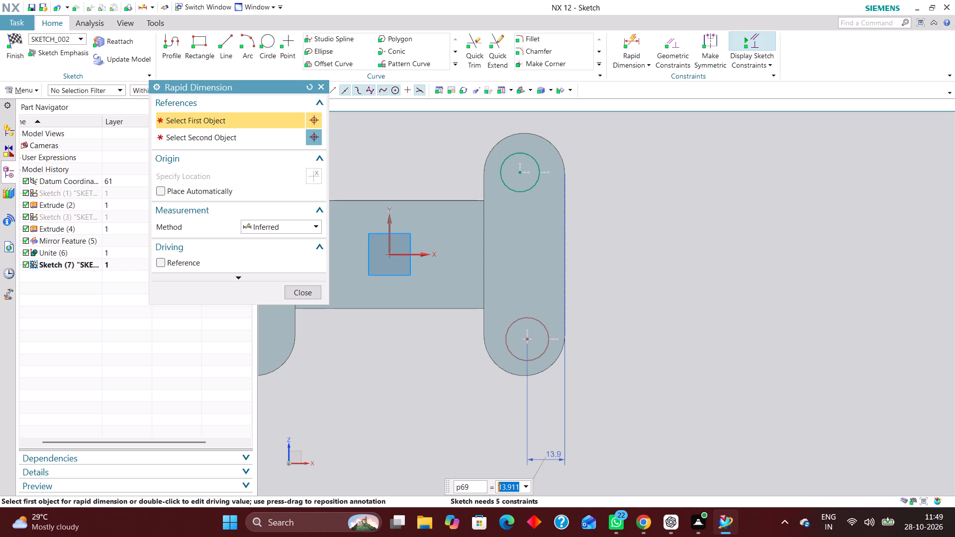
{"action": "type", "text": "15"}
{"action": "key", "text": "Return"}
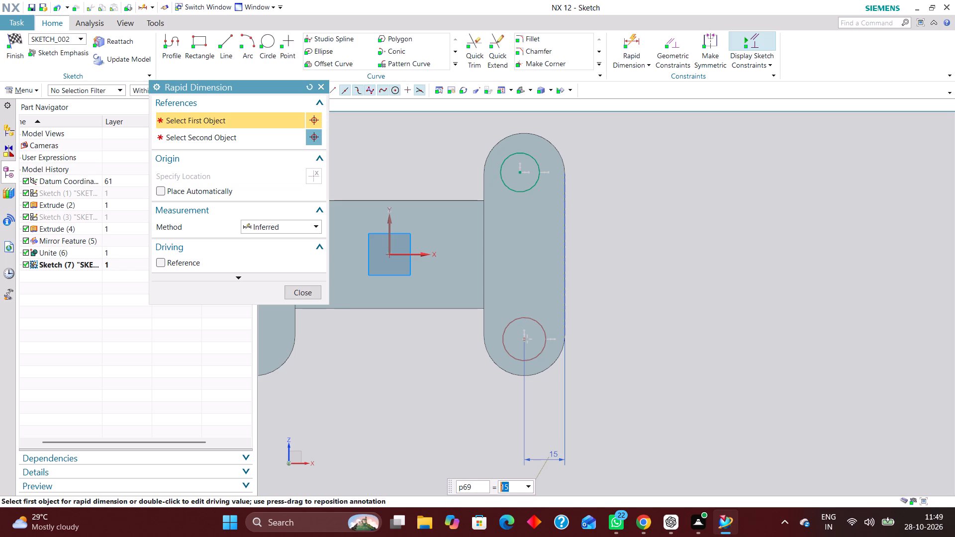
Apply a Vertical Alignment geometric constraint between the centres of the lower and upper circles.
{"action": "left_click", "coordinate": [678, 42]}
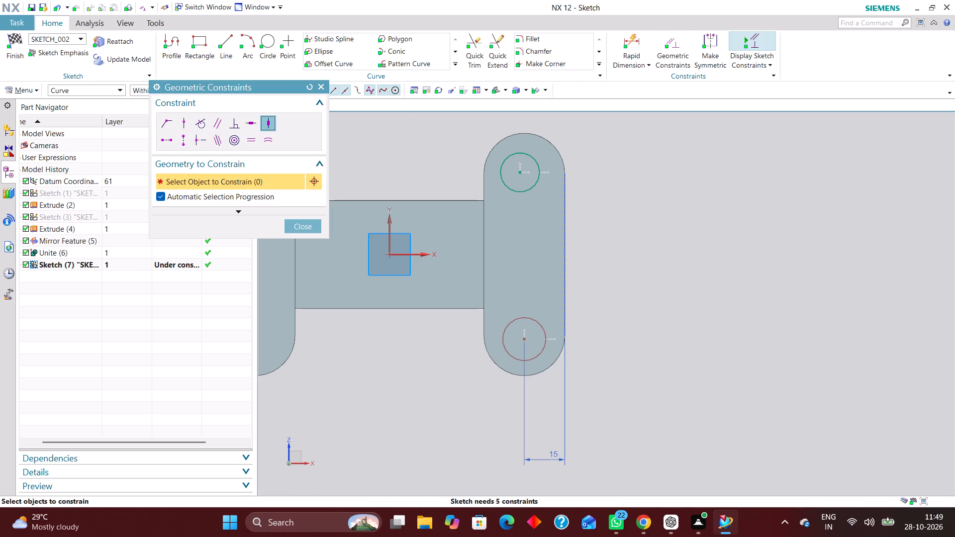
{"action": "left_click", "coordinate": [181, 140]}
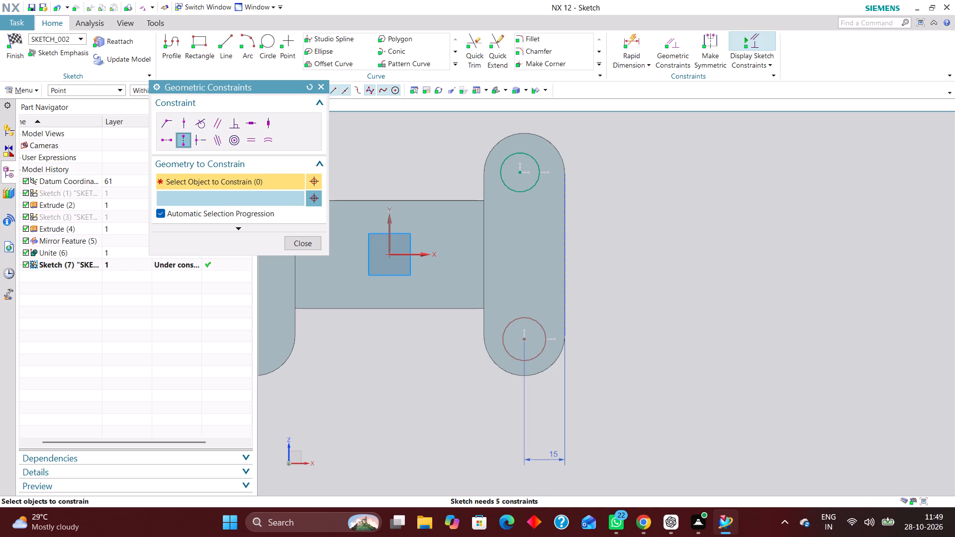
{"action": "left_click", "coordinate": [524, 340]}
{"action": "left_click", "coordinate": [521, 173]}
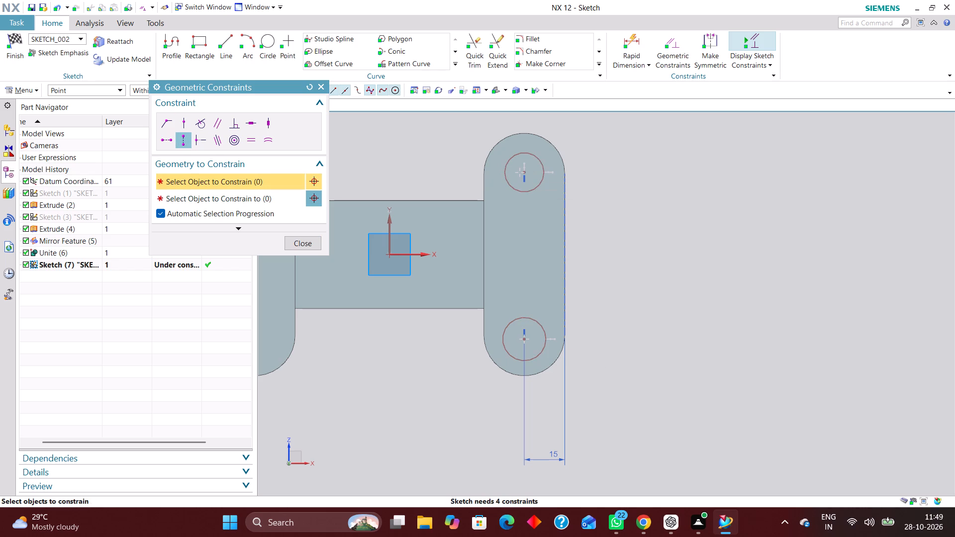
Add a 60 mm vertical dimension from the upper circle's centre to the centre of the flange's lower rounded end.
{"action": "left_click", "coordinate": [635, 39]}
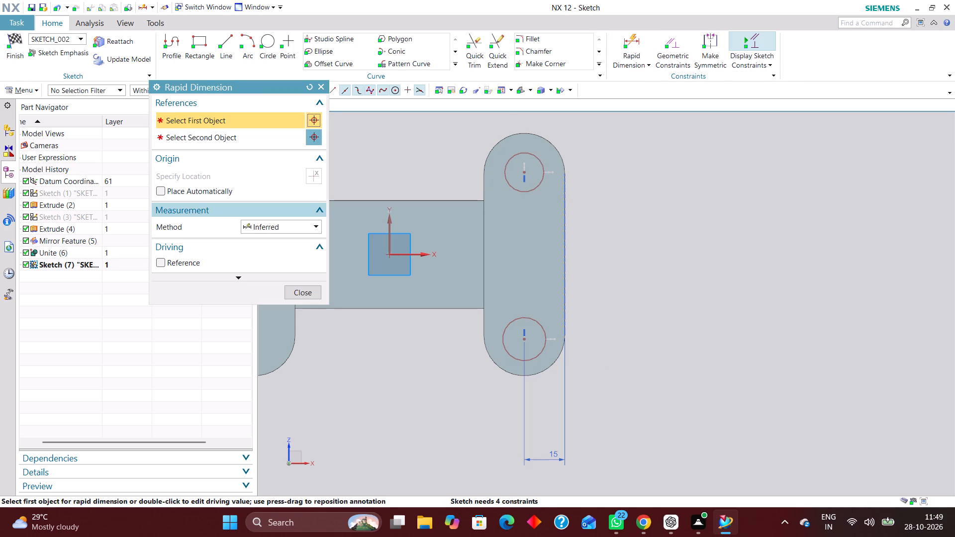
{"action": "left_click", "coordinate": [522, 171]}
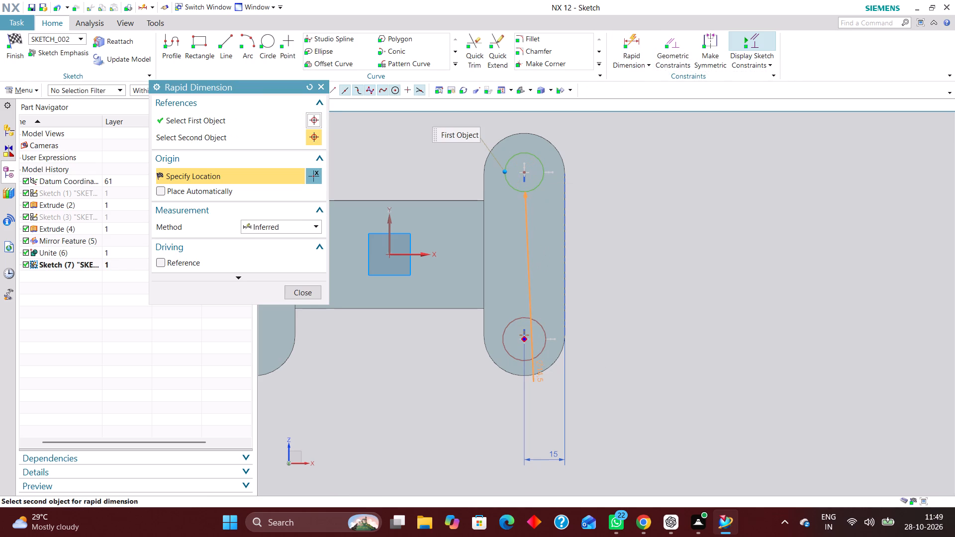
{"action": "left_click", "coordinate": [524, 337]}
{"action": "left_click", "coordinate": [655, 242]}
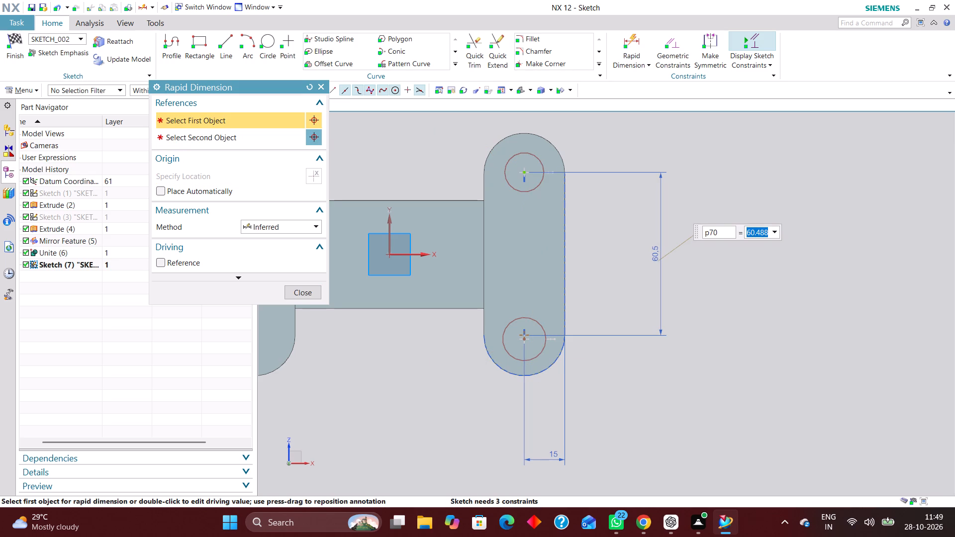
{"action": "type", "text": "60"}
{"action": "key", "text": "Return"}
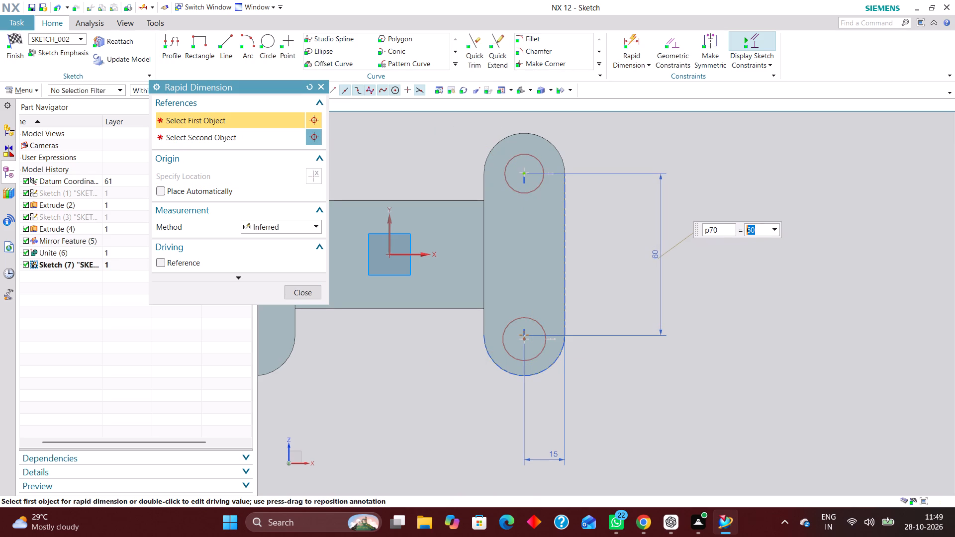
{"action": "left_click", "coordinate": [304, 288]}
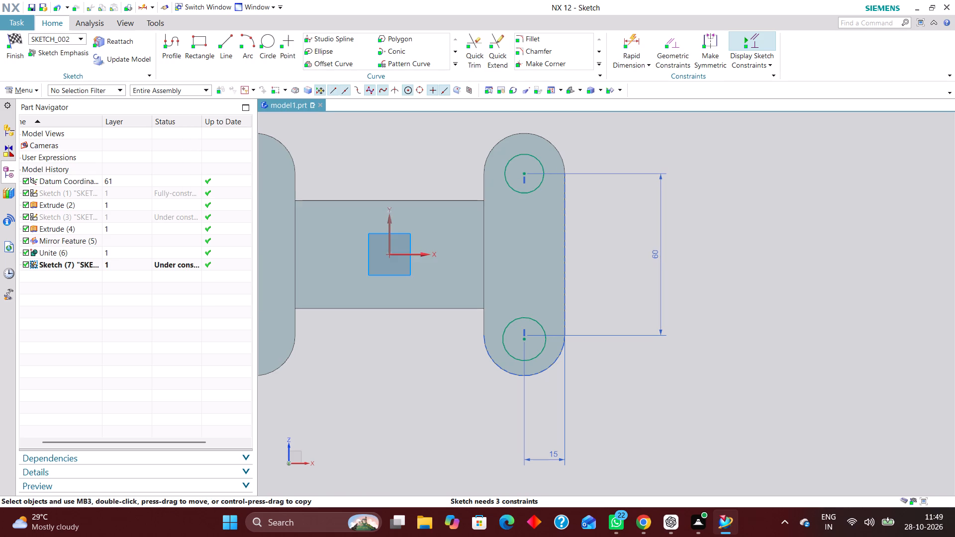
Add a Radial dimension to the upper circle and set its radius to 10 mm.
{"action": "scroll", "coordinate": [409, 288], "scroll_direction": "down", "scroll_amount": 2}
{"action": "scroll", "coordinate": [469, 236], "scroll_direction": "up", "scroll_amount": 1}
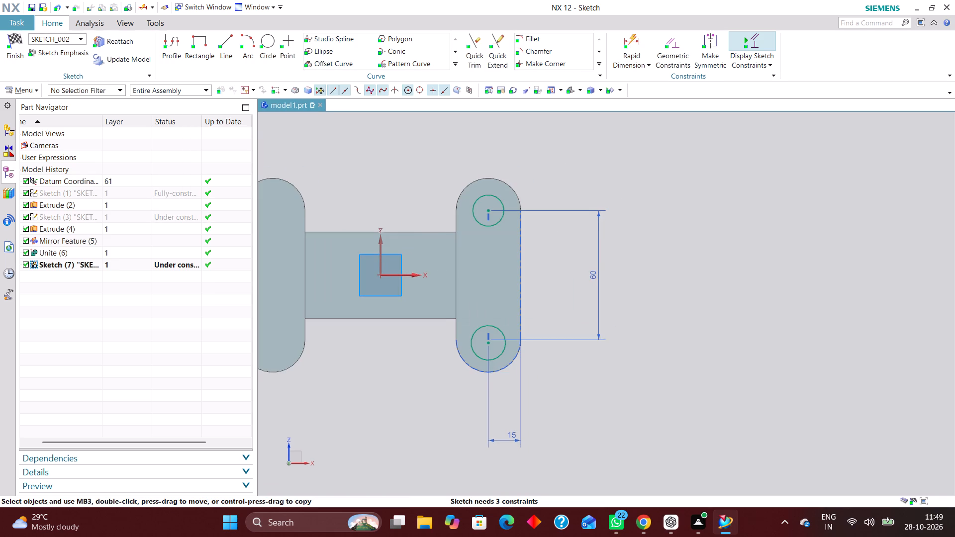
{"action": "left_click", "coordinate": [638, 40]}
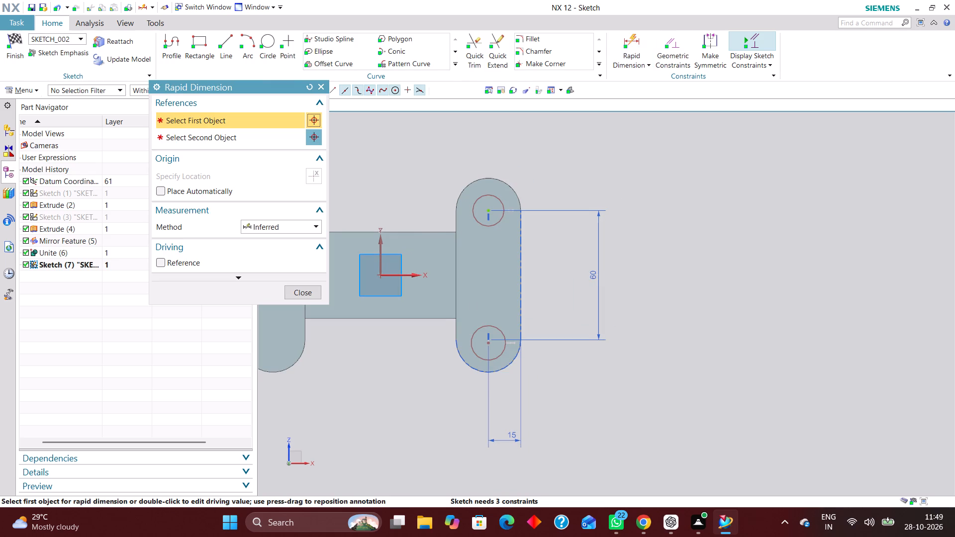
{"action": "left_click", "coordinate": [291, 227]}
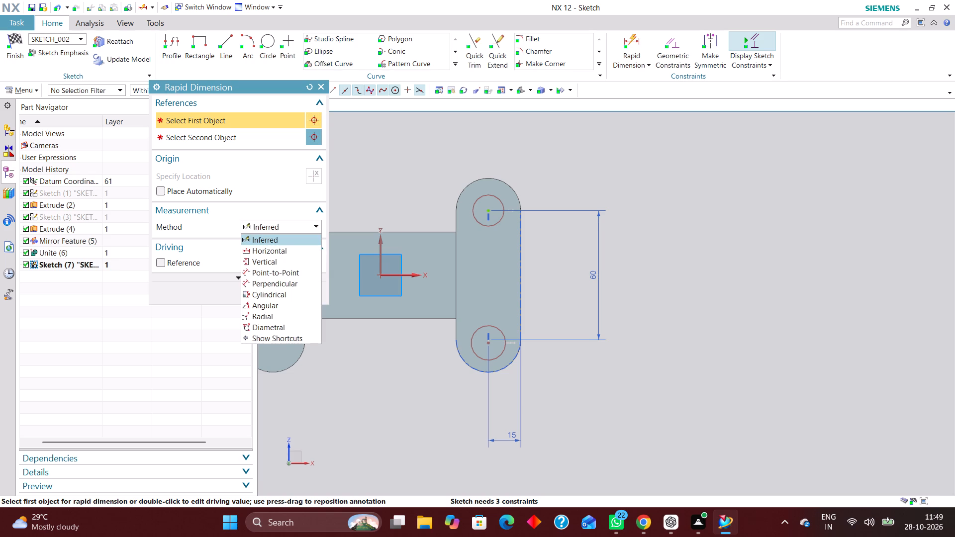
{"action": "left_click", "coordinate": [284, 315]}
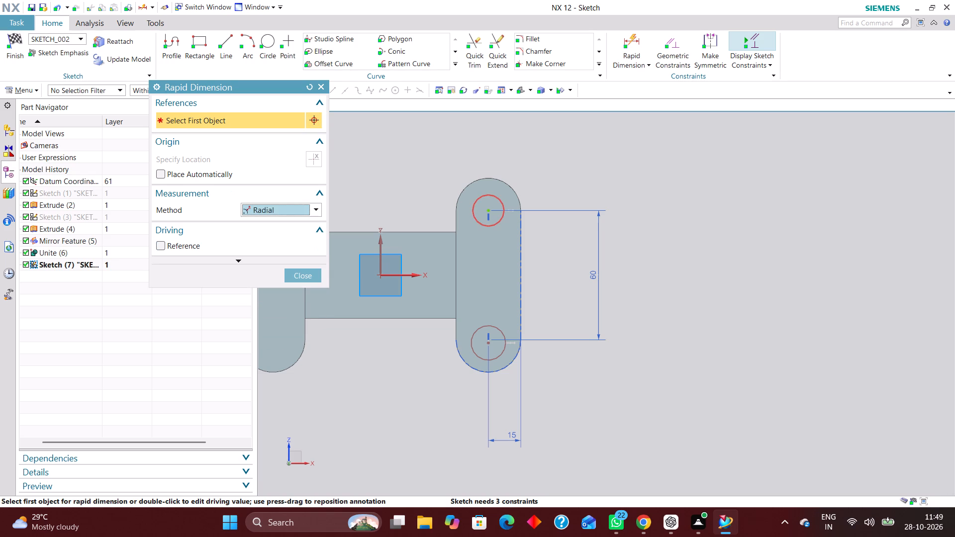
{"action": "left_click", "coordinate": [500, 199]}
{"action": "left_click", "coordinate": [542, 149]}
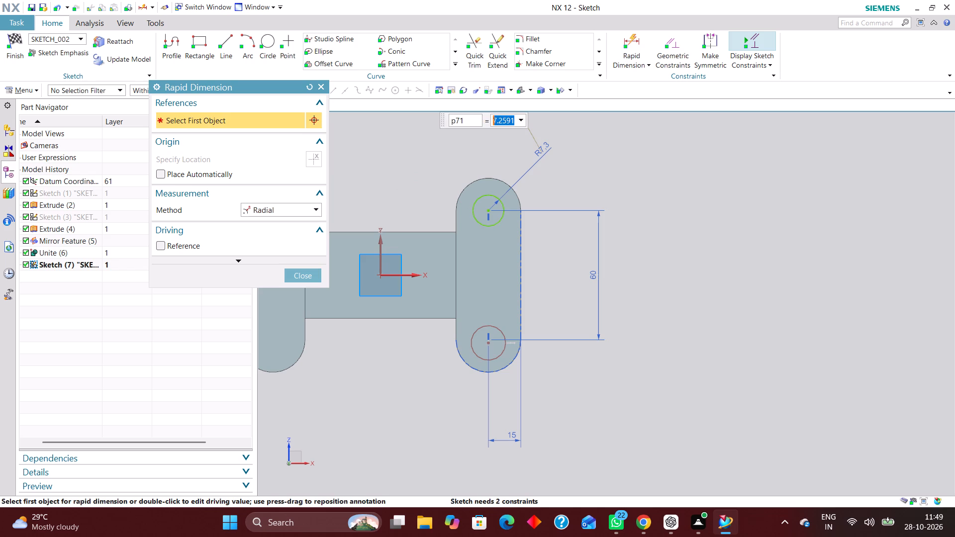
{"action": "type", "text": "10"}
{"action": "key", "text": "Return"}
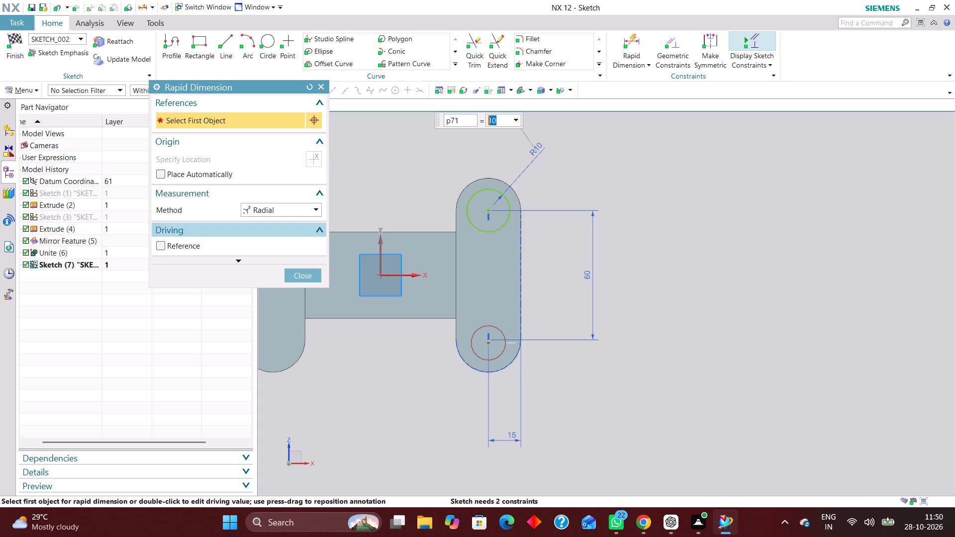
Apply an Equal Radius geometric constraint between the upper and lower circles.
{"action": "left_click", "coordinate": [674, 34]}
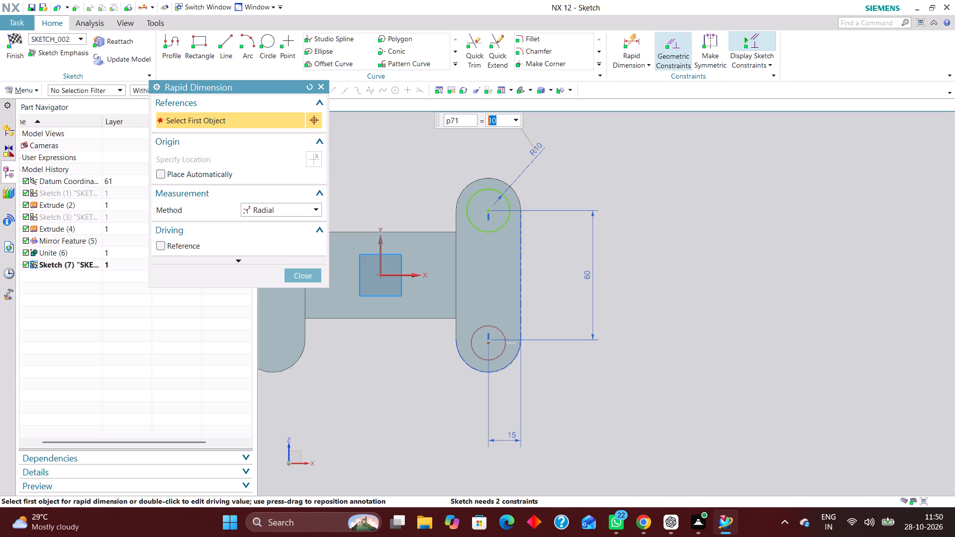
{"action": "left_click", "coordinate": [266, 140]}
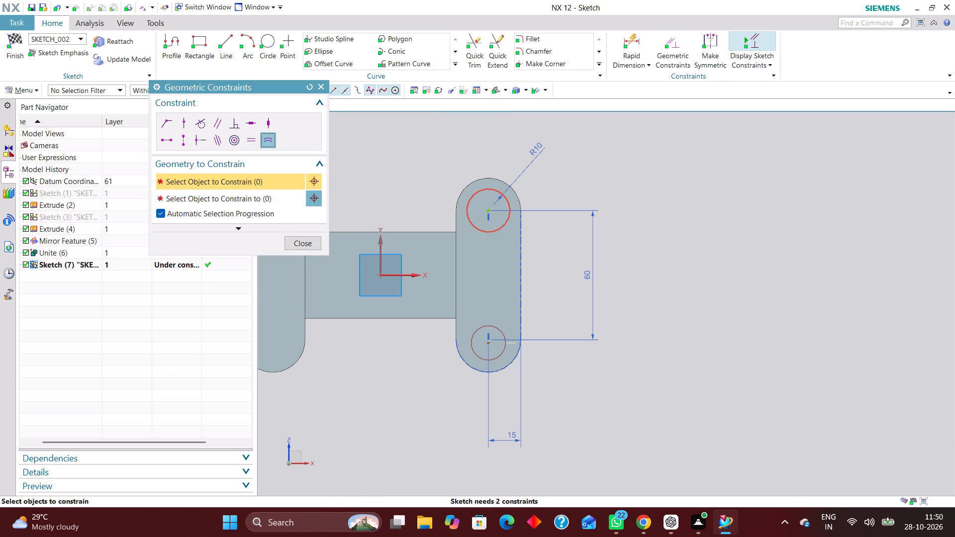
{"action": "left_click", "coordinate": [467, 218]}
{"action": "left_click", "coordinate": [491, 324]}
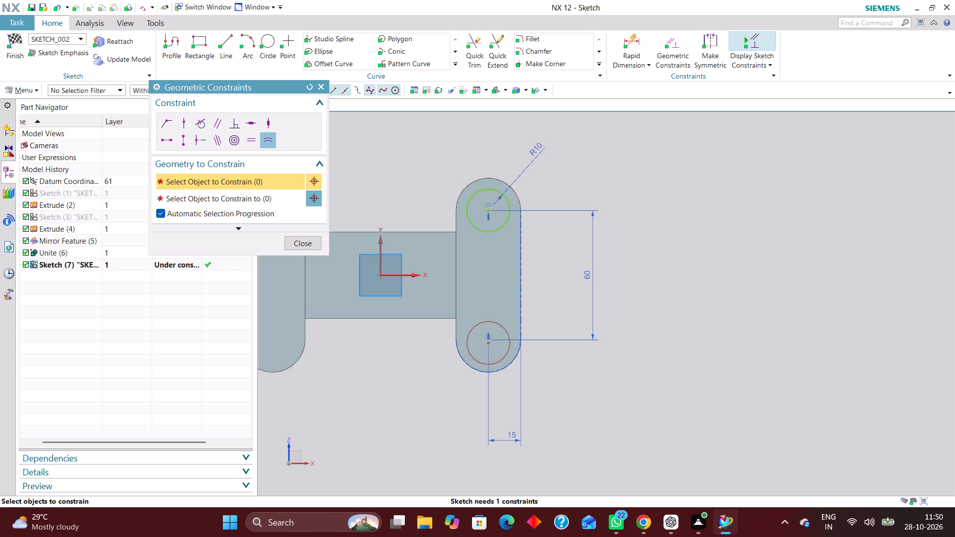
Make the upper and lower circles' centres symmetric about the sketch's horizontal axis.
{"action": "left_click", "coordinate": [720, 43]}
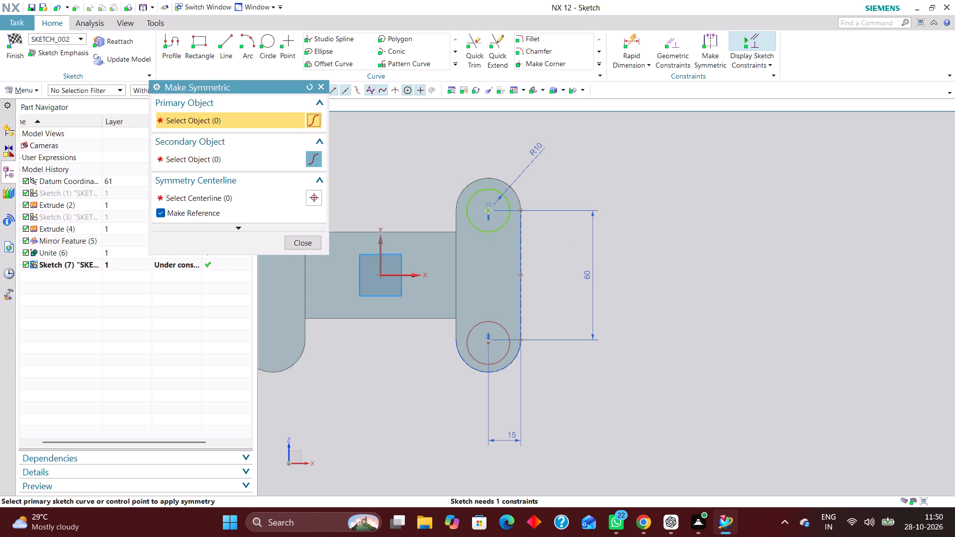
{"action": "left_click", "coordinate": [711, 37]}
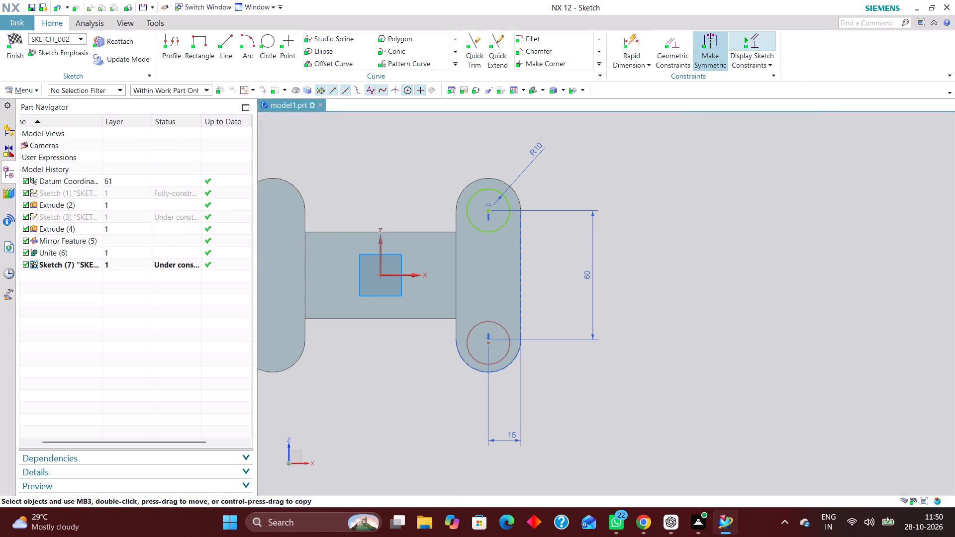
{"action": "left_click", "coordinate": [488, 206]}
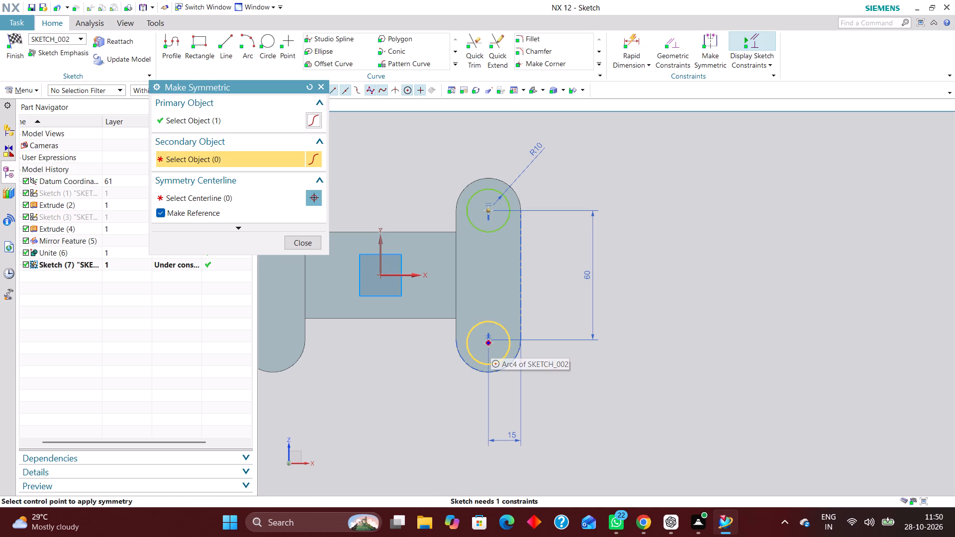
{"action": "left_click", "coordinate": [488, 341]}
{"action": "left_click", "coordinate": [410, 273]}
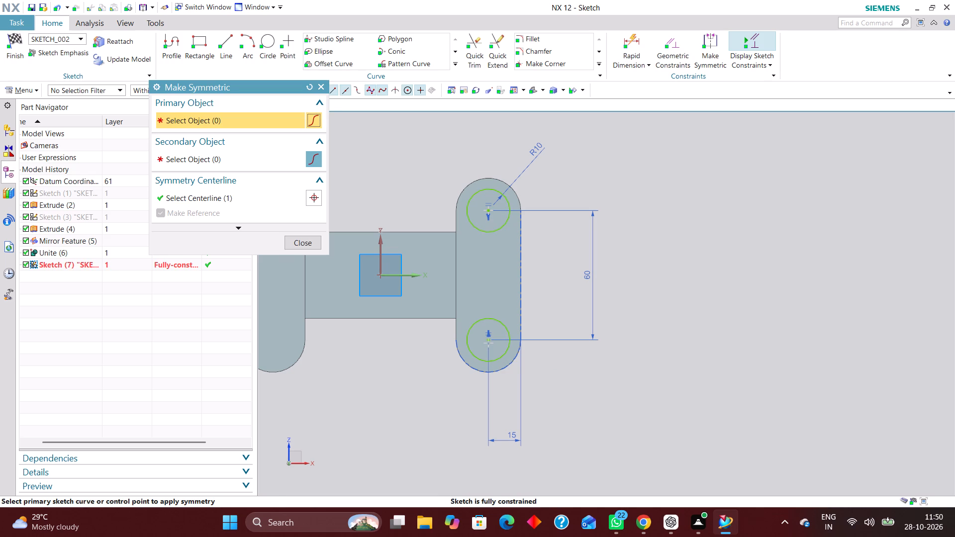
{"action": "left_click", "coordinate": [309, 247]}
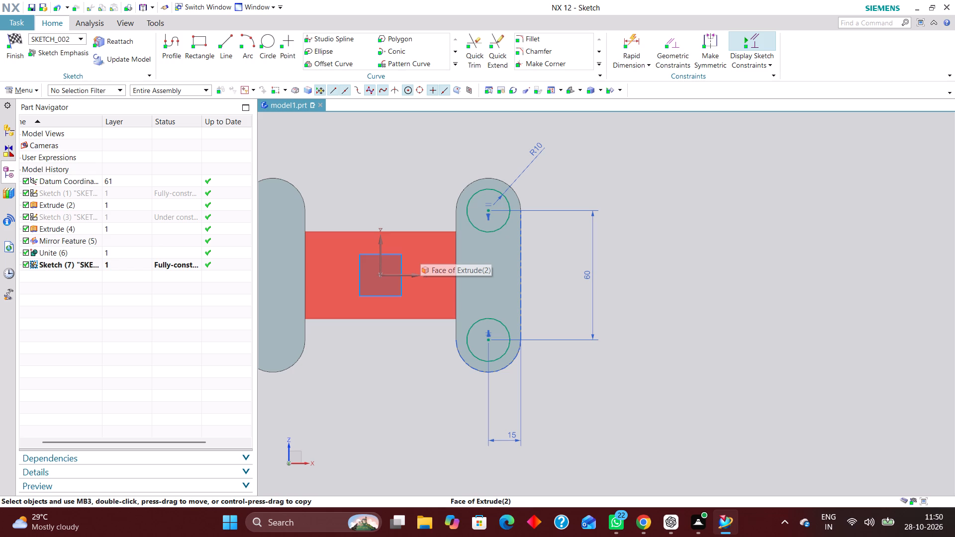
Draw two vertical lines inside the flange outline, one on each side, running between the upper and lower R10 circles.
{"action": "scroll", "coordinate": [598, 217], "scroll_direction": "down", "scroll_amount": 1}
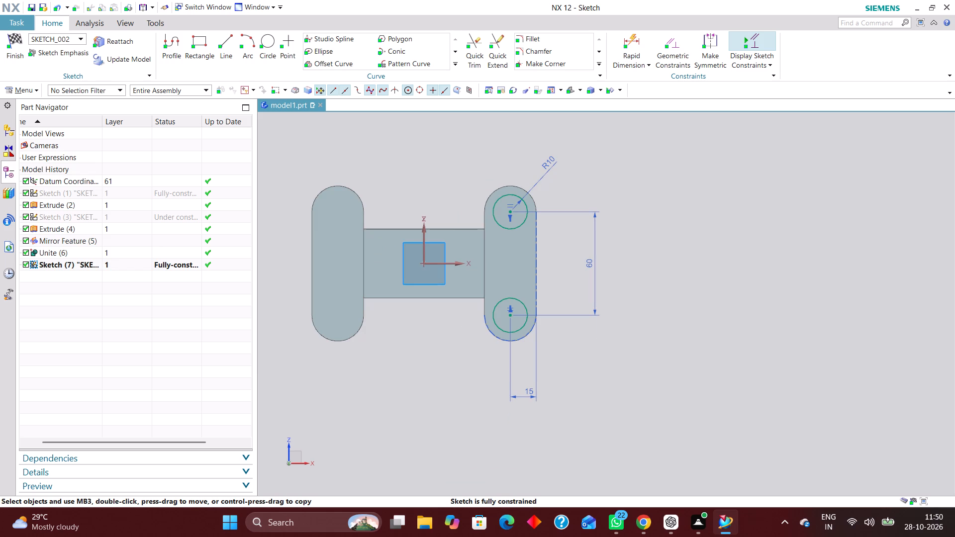
{"action": "left_click", "coordinate": [222, 42]}
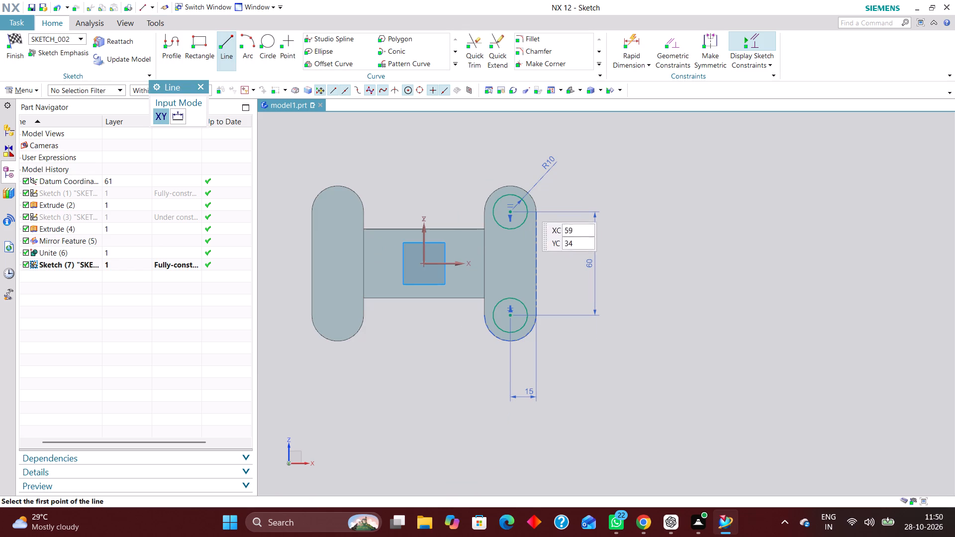
{"action": "scroll", "coordinate": [525, 213], "scroll_direction": "down", "scroll_amount": 1}
{"action": "scroll", "coordinate": [512, 262], "scroll_direction": "up", "scroll_amount": 4}
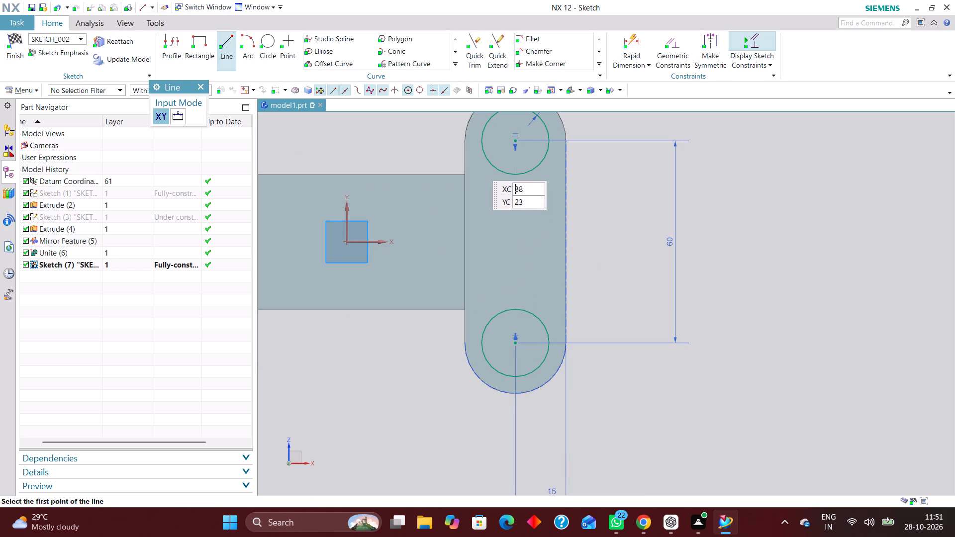
{"action": "left_click", "coordinate": [476, 154]}
{"action": "left_click", "coordinate": [476, 331]}
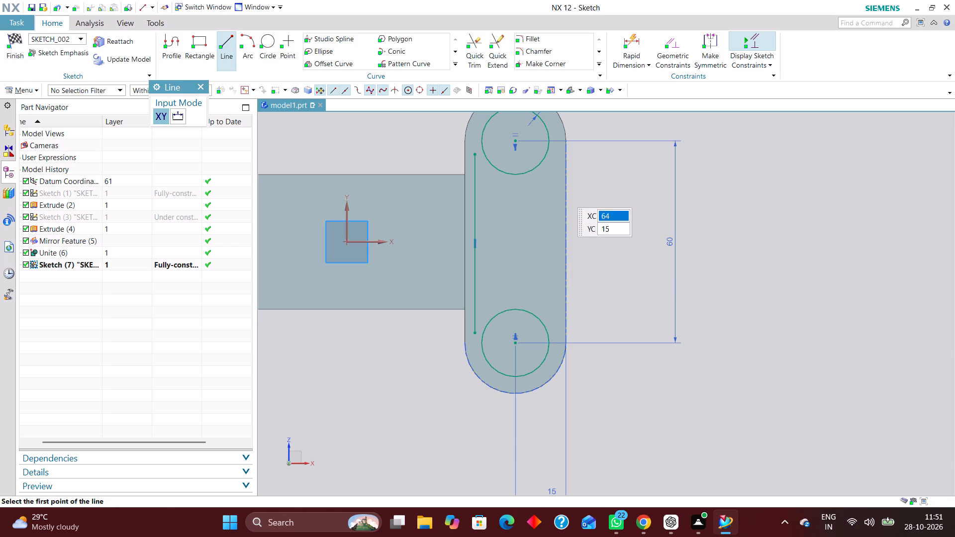
{"action": "left_click", "coordinate": [558, 153]}
{"action": "left_click", "coordinate": [564, 331]}
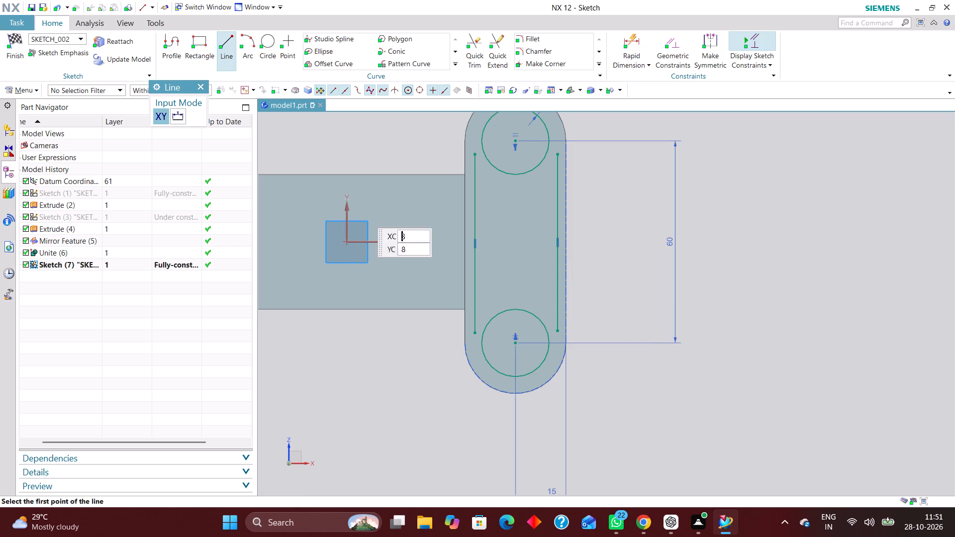
Apply Tangent constraints between the upper circle and each of the two vertical lines.
{"action": "left_click", "coordinate": [672, 47]}
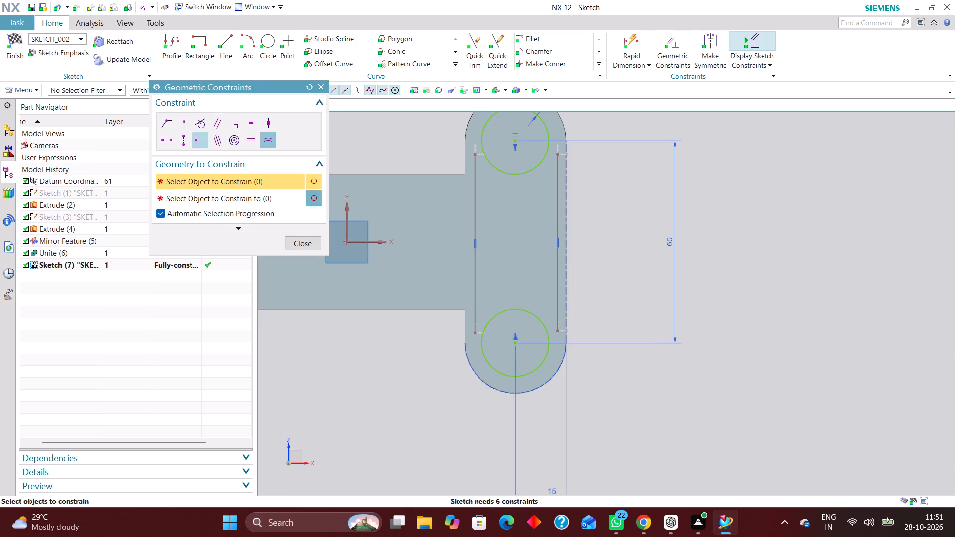
{"action": "left_click", "coordinate": [200, 127]}
{"action": "scroll", "coordinate": [522, 230], "scroll_direction": "down", "scroll_amount": 1}
{"action": "left_click", "coordinate": [499, 178]}
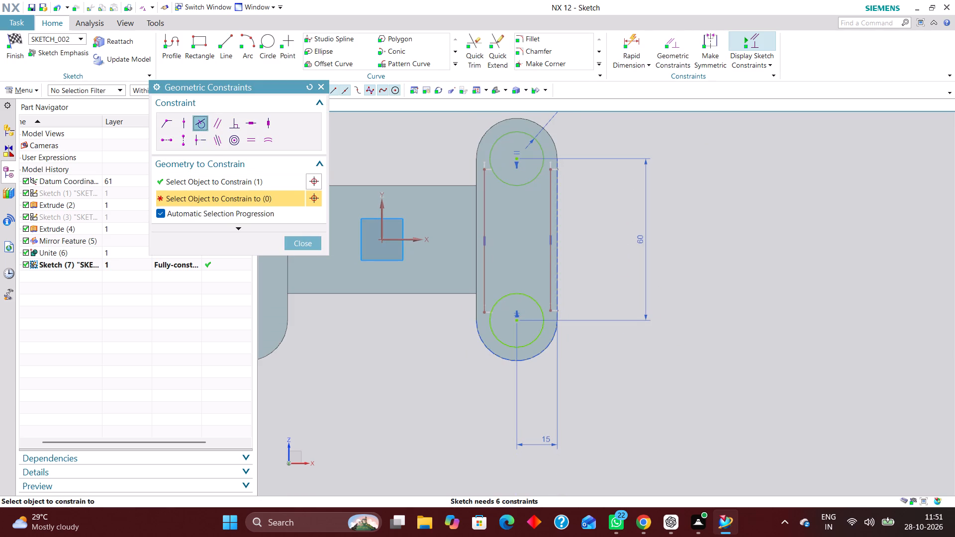
{"action": "left_click", "coordinate": [483, 189]}
{"action": "left_click", "coordinate": [530, 179]}
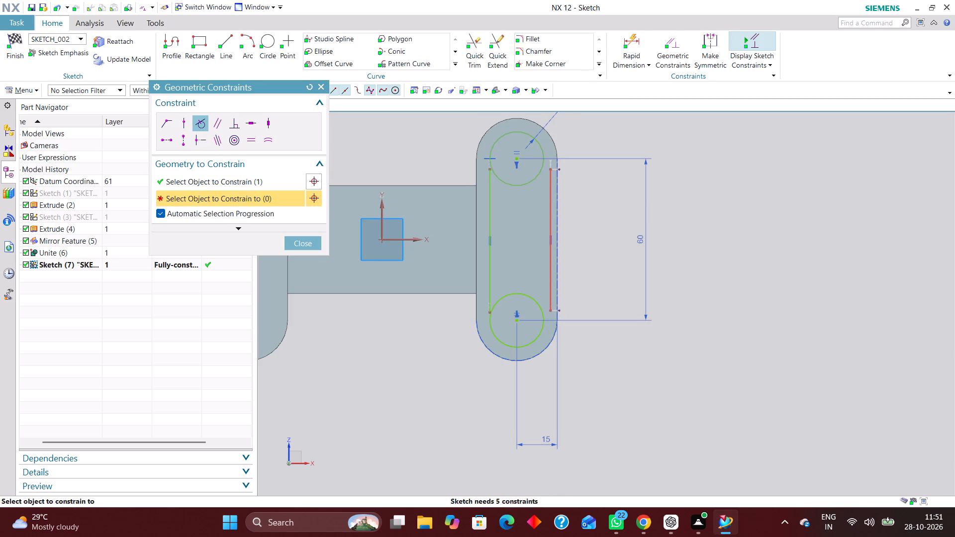
{"action": "left_click", "coordinate": [551, 191]}
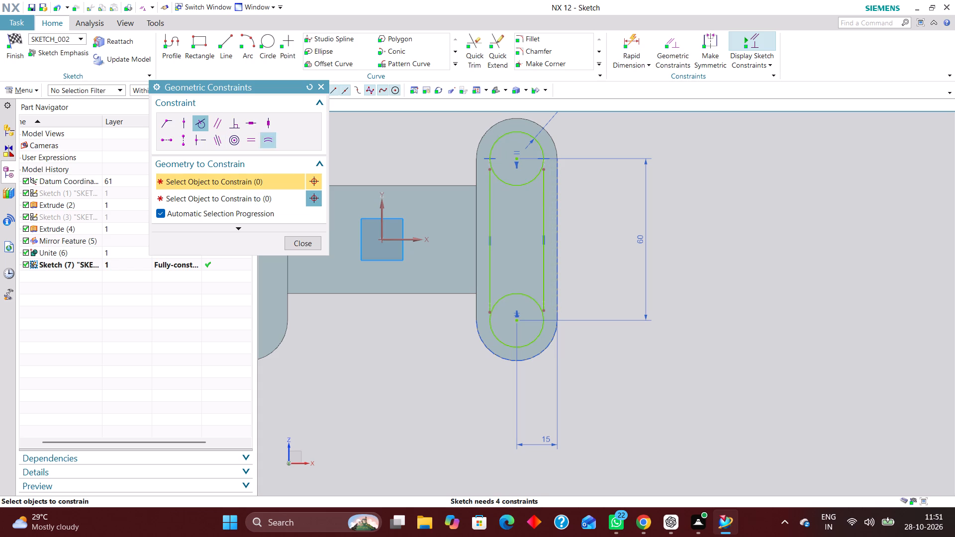
Apply Point on Curve constraints placing both vertical lines' upper and lower endpoints on the adjacent circles.
{"action": "left_click", "coordinate": [183, 124]}
{"action": "scroll", "coordinate": [499, 179], "scroll_direction": "up", "scroll_amount": 3}
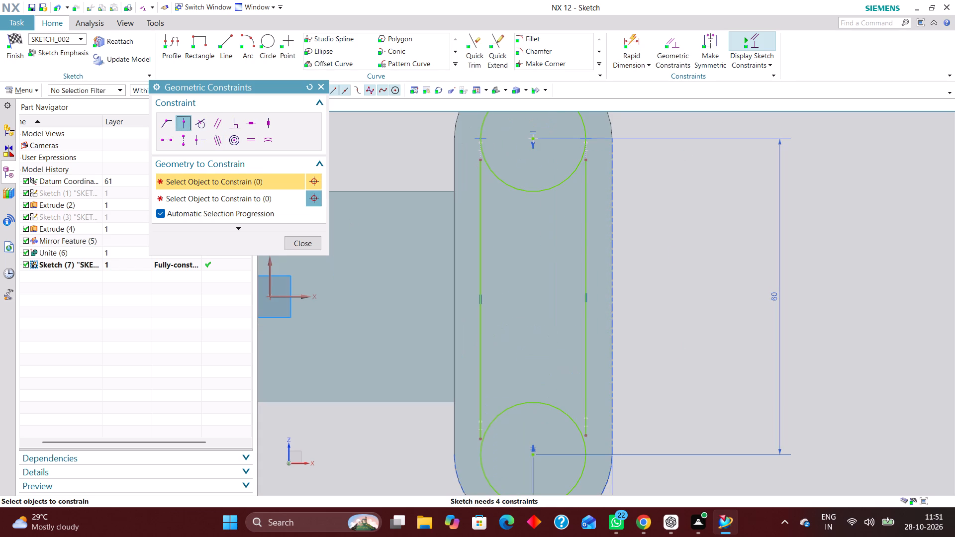
{"action": "left_click", "coordinate": [478, 158]}
{"action": "left_click", "coordinate": [491, 173]}
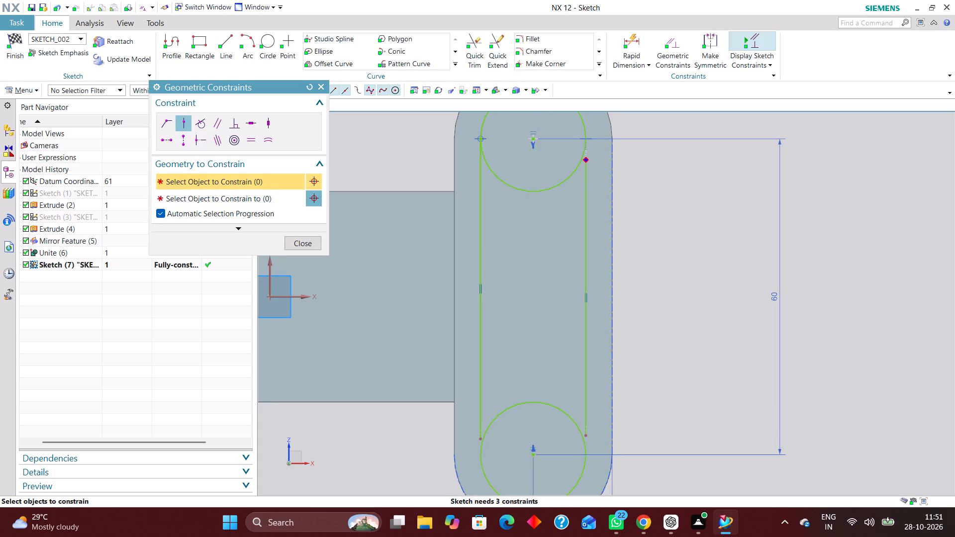
{"action": "left_click", "coordinate": [587, 159]}
{"action": "left_click", "coordinate": [577, 168]}
{"action": "scroll", "coordinate": [550, 153], "scroll_direction": "down", "scroll_amount": 3}
{"action": "scroll", "coordinate": [570, 300], "scroll_direction": "up", "scroll_amount": 4}
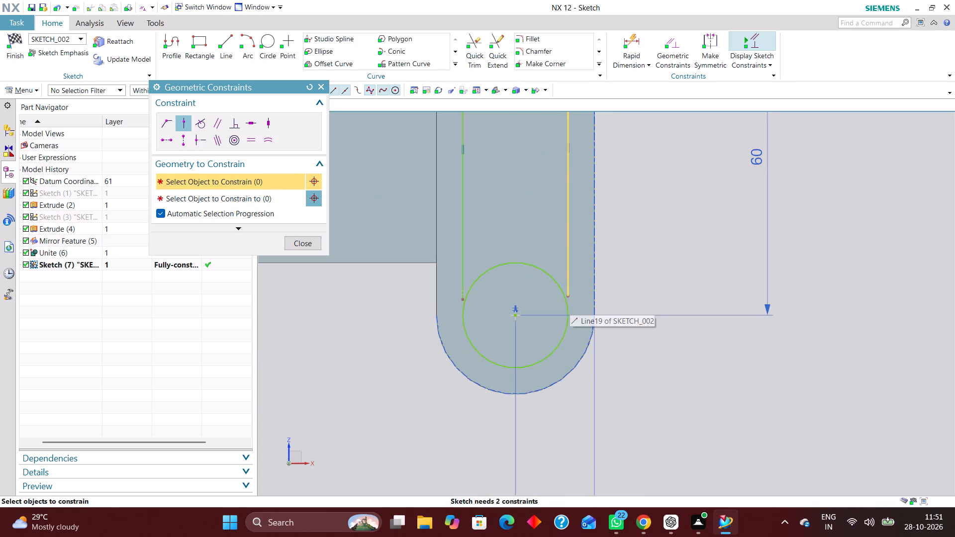
{"action": "left_click", "coordinate": [568, 294]}
{"action": "left_click", "coordinate": [550, 278]}
{"action": "left_click", "coordinate": [463, 297]}
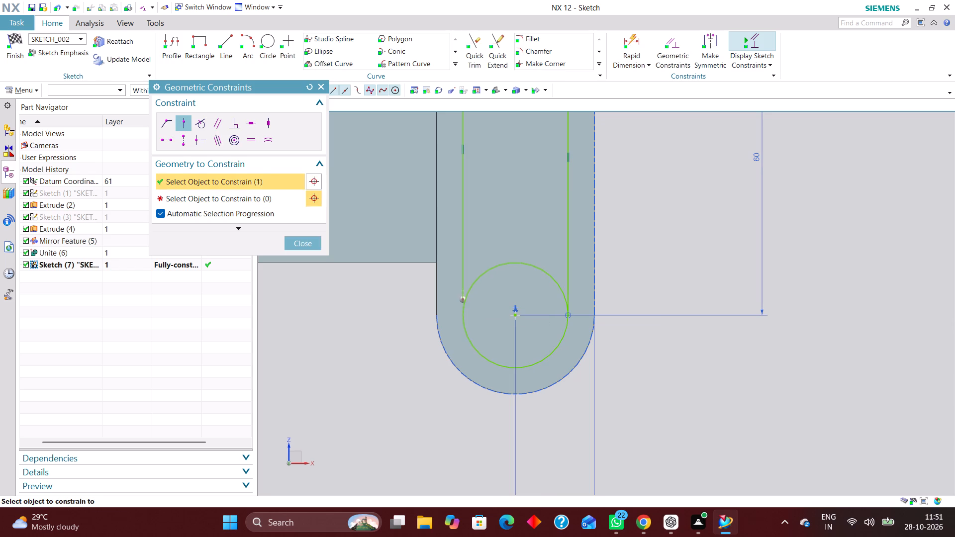
{"action": "left_click", "coordinate": [473, 283]}
{"action": "left_click", "coordinate": [303, 243]}
Quick Trim the inner arcs of both circles to leave a closed slot profile, and finish the sketch.
{"action": "scroll", "coordinate": [446, 302], "scroll_direction": "down", "scroll_amount": 2}
{"action": "left_click", "coordinate": [474, 45]}
{"action": "left_click", "coordinate": [497, 143]}
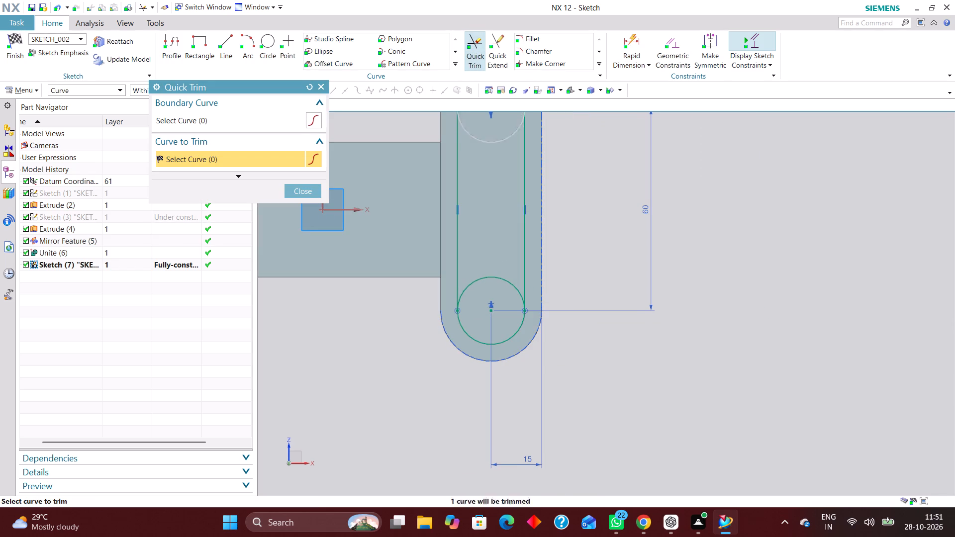
{"action": "left_click", "coordinate": [488, 275]}
{"action": "scroll", "coordinate": [532, 264], "scroll_direction": "down", "scroll_amount": 3}
{"action": "scroll", "coordinate": [526, 230], "scroll_direction": "up", "scroll_amount": 2}
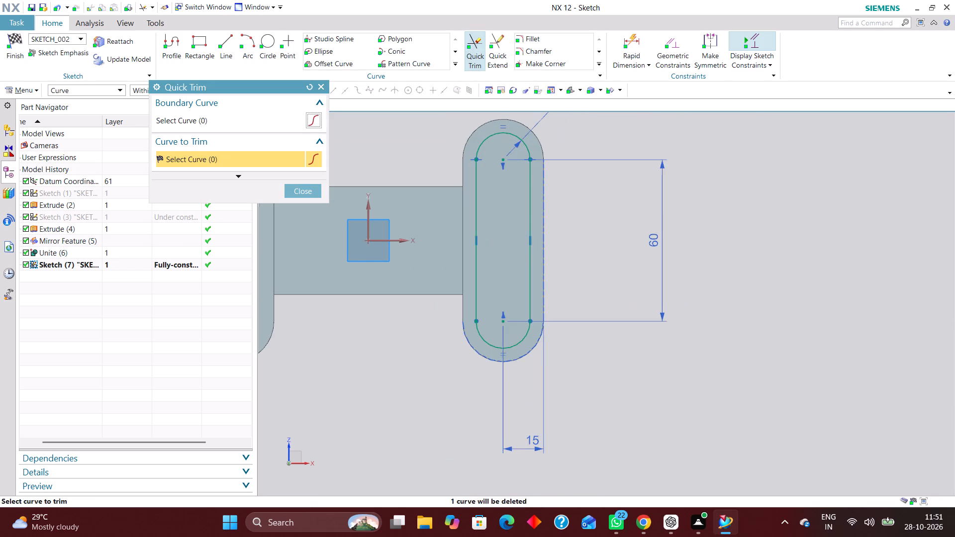
{"action": "left_click", "coordinate": [309, 193]}
{"action": "scroll", "coordinate": [521, 227], "scroll_direction": "down", "scroll_amount": 3}
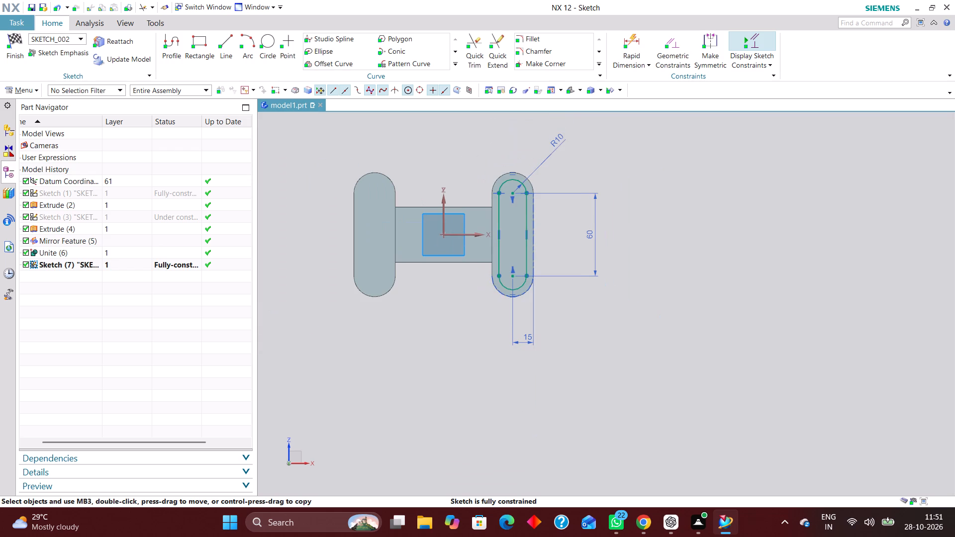
{"action": "left_click", "coordinate": [10, 39]}
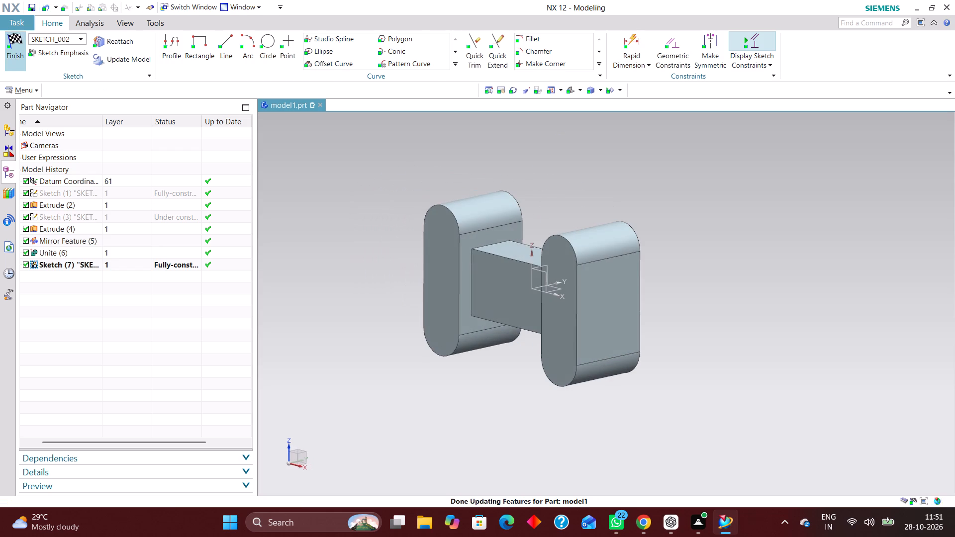
Extrude the slot sketch as a separate body with a Symmetric Value of 51 mm and Boolean None.
{"action": "left_click", "coordinate": [146, 42]}
{"action": "left_click", "coordinate": [90, 266]}
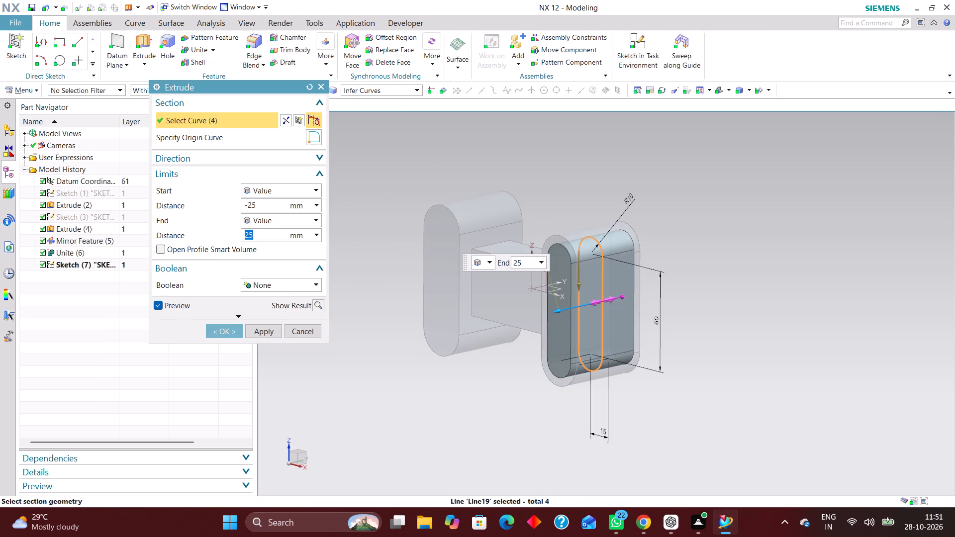
{"action": "left_click_drag", "start_coordinate": [622, 297], "coordinate": [659, 286]}
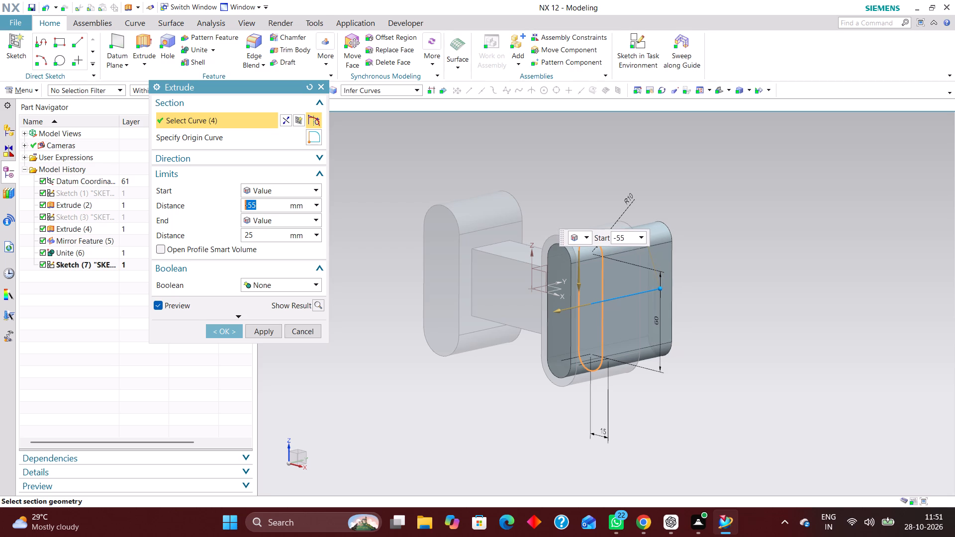
{"action": "left_click", "coordinate": [298, 190]}
{"action": "left_click", "coordinate": [298, 214]}
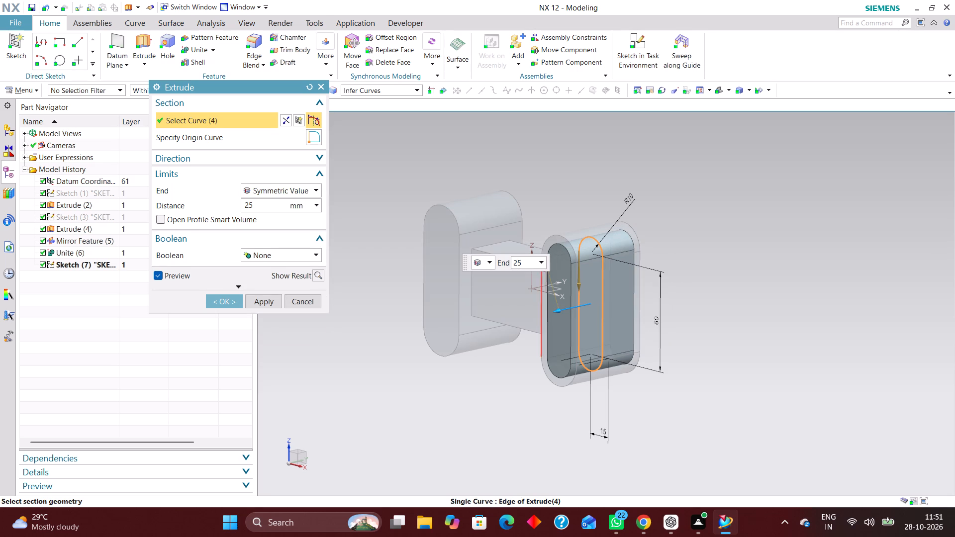
{"action": "left_click_drag", "start_coordinate": [556, 309], "coordinate": [526, 317]}
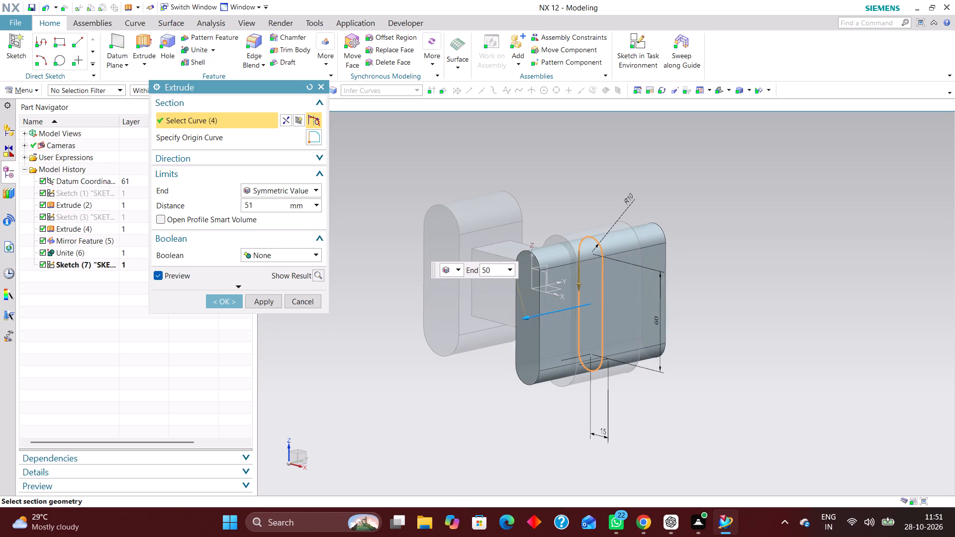
{"action": "left_click_drag", "start_coordinate": [526, 317], "coordinate": [523, 315]}
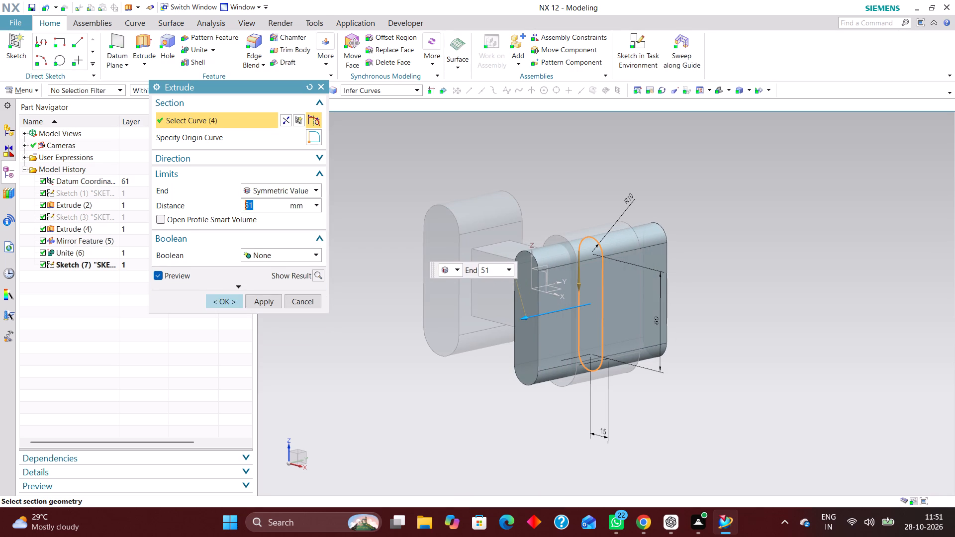
{"action": "left_click", "coordinate": [222, 299]}
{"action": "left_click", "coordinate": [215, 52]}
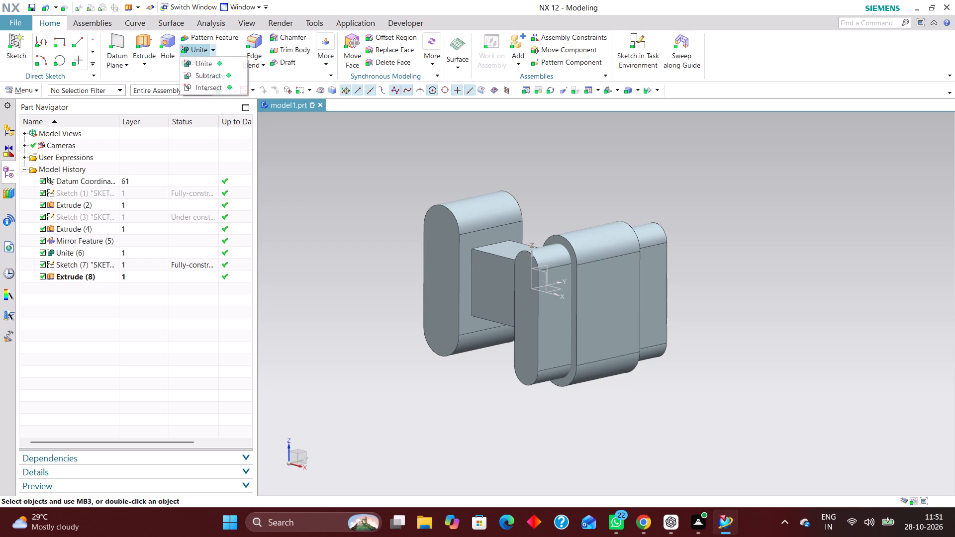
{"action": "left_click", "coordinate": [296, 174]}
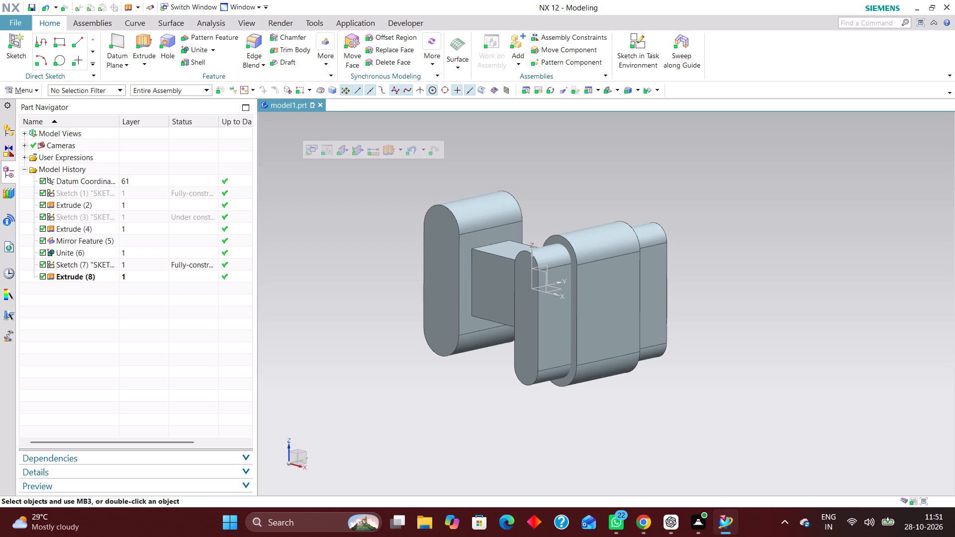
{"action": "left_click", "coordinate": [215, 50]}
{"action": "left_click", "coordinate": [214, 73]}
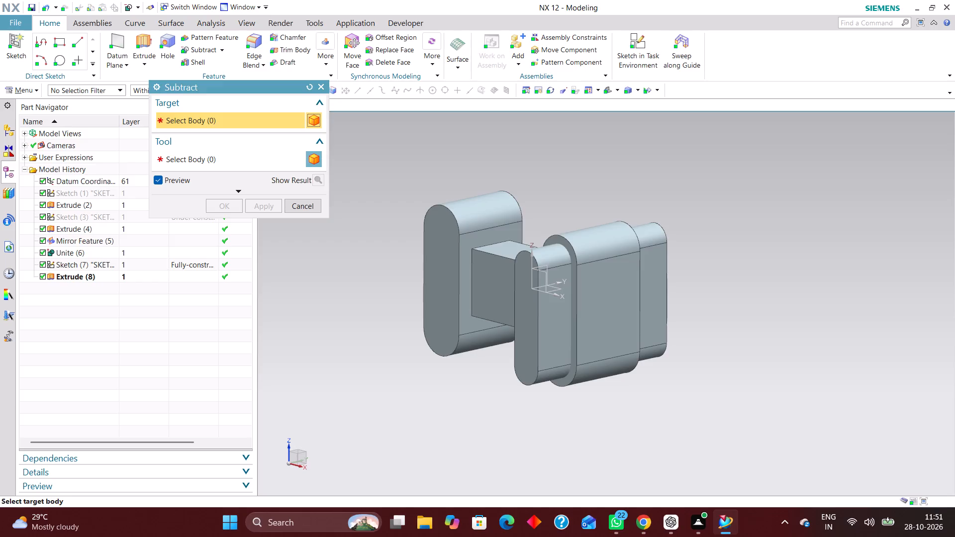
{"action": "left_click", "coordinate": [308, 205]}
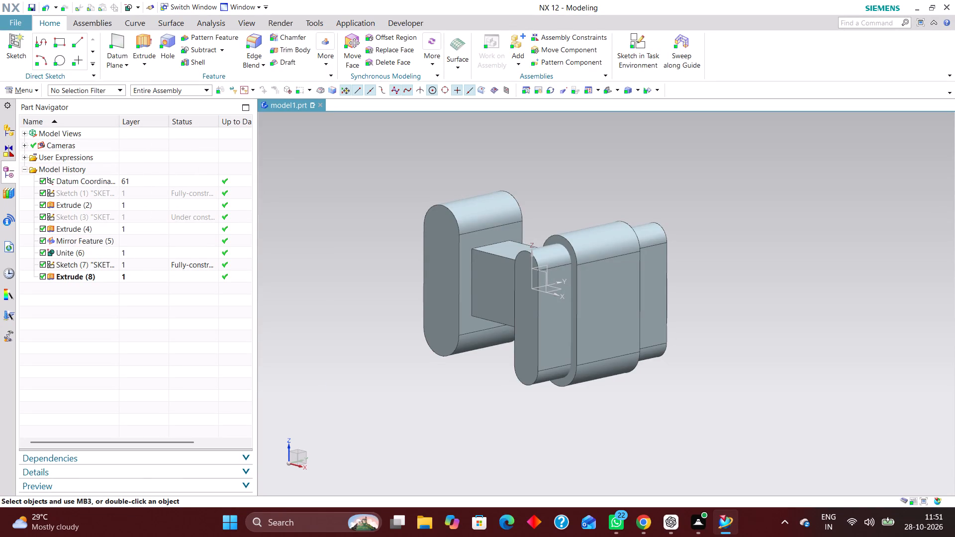
Mirror the slot extrusion about the YZ datum plane onto the opposite flange using Mirror Feature.
{"action": "left_click", "coordinate": [324, 60]}
{"action": "left_click", "coordinate": [254, 59]}
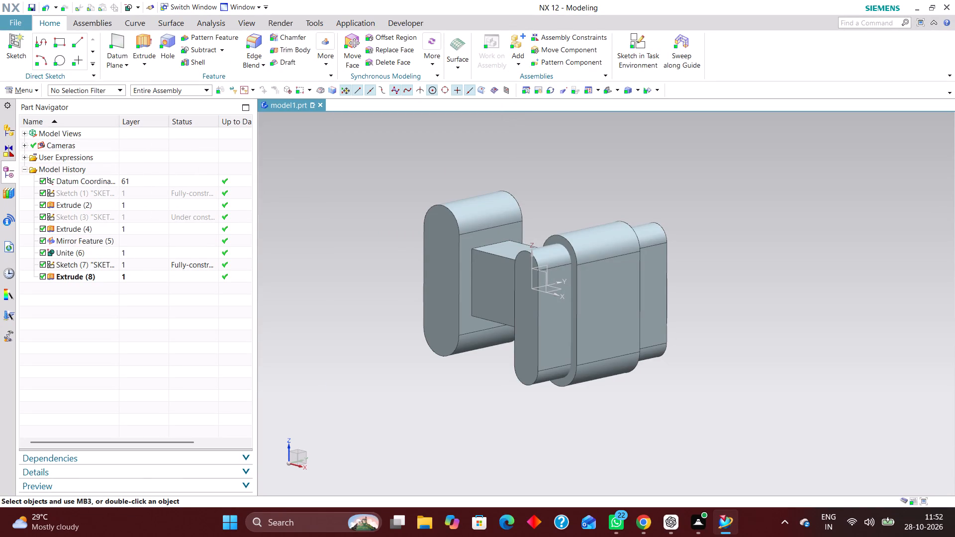
{"action": "left_click", "coordinate": [323, 64]}
{"action": "left_click", "coordinate": [429, 93]}
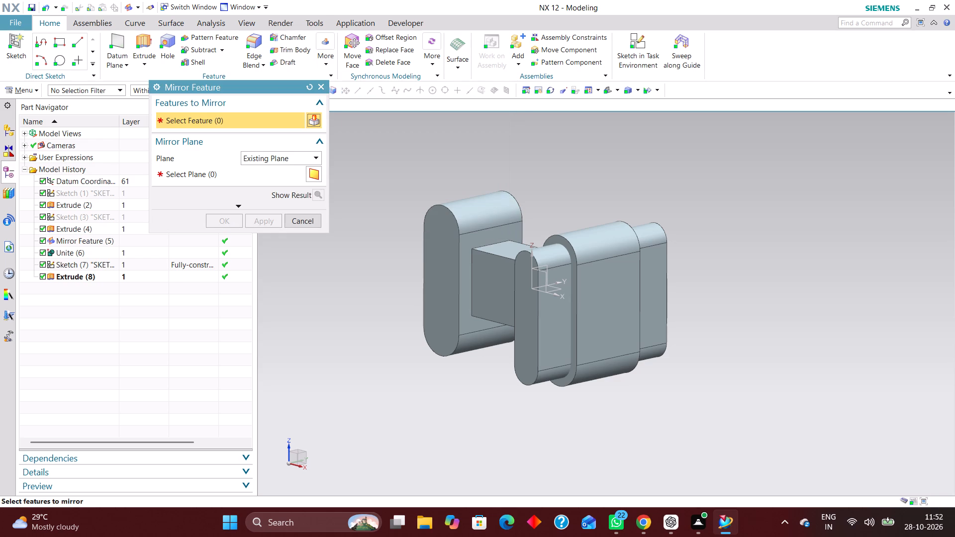
{"action": "left_click", "coordinate": [545, 329]}
{"action": "left_click", "coordinate": [194, 175]}
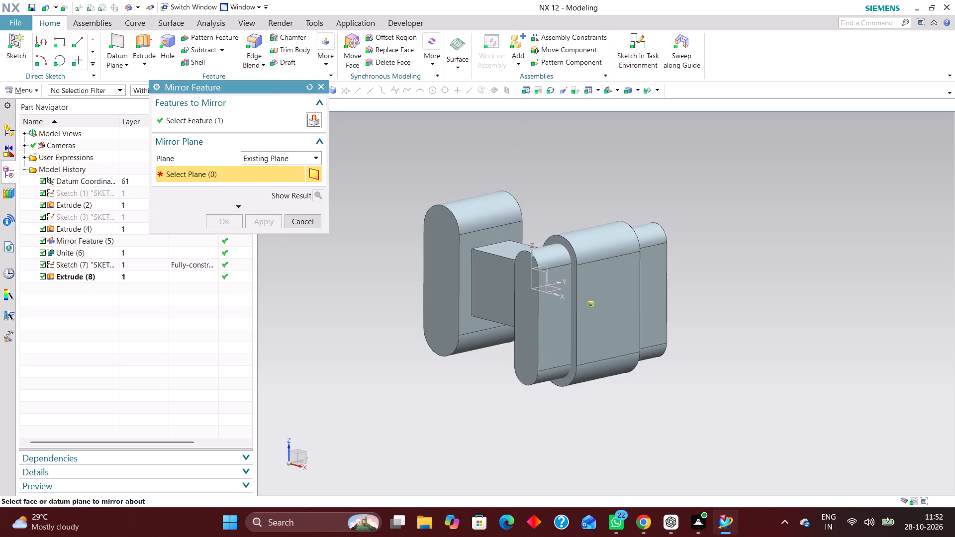
{"action": "left_click", "coordinate": [546, 266]}
{"action": "left_click", "coordinate": [225, 217]}
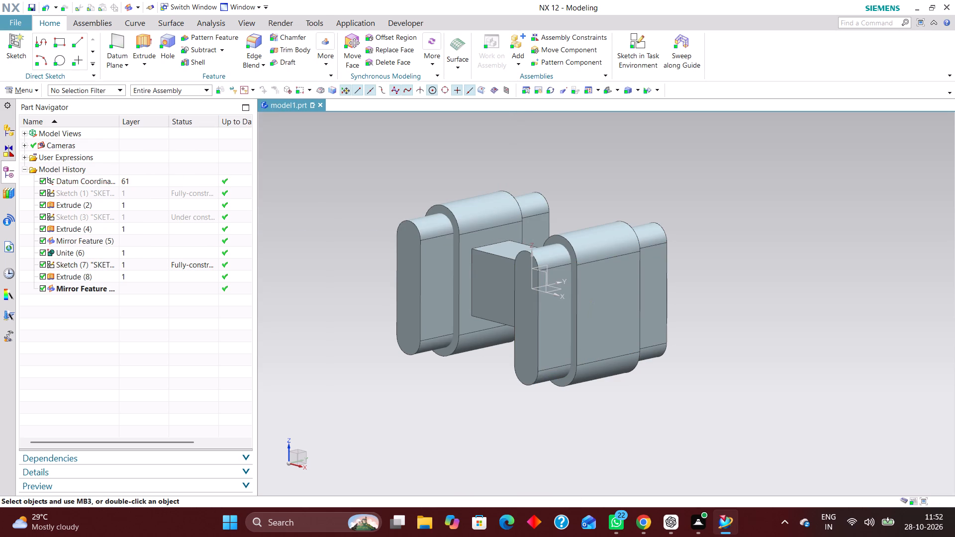
Subtract both slot-shaped bodies from the united connector body to cut a through slot in each flange.
{"action": "left_click", "coordinate": [202, 48]}
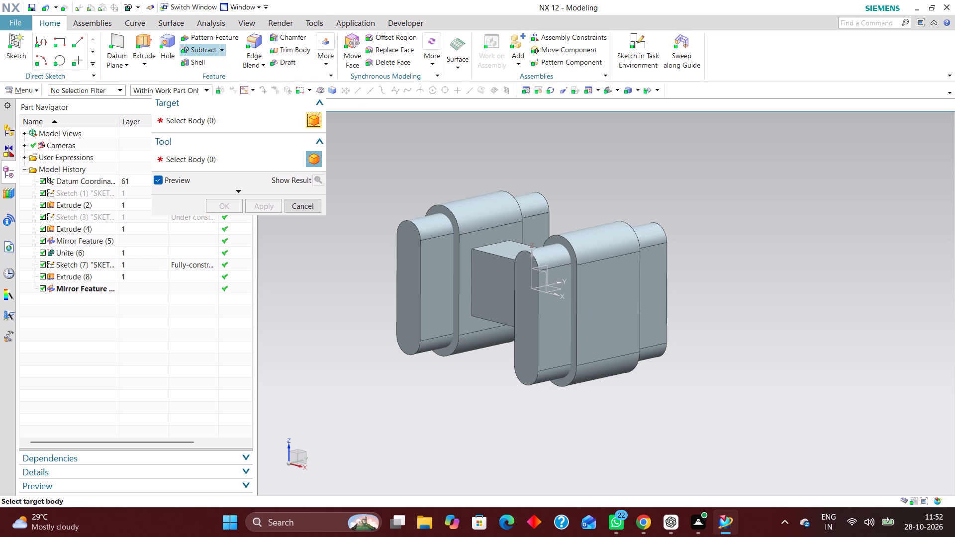
{"action": "left_click", "coordinate": [608, 244]}
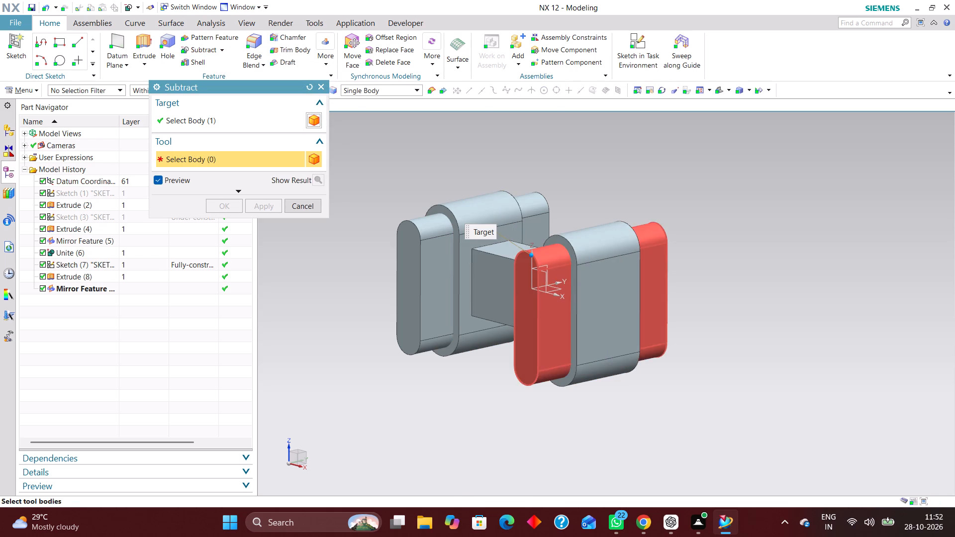
{"action": "left_click", "coordinate": [537, 266]}
{"action": "left_click", "coordinate": [423, 256]}
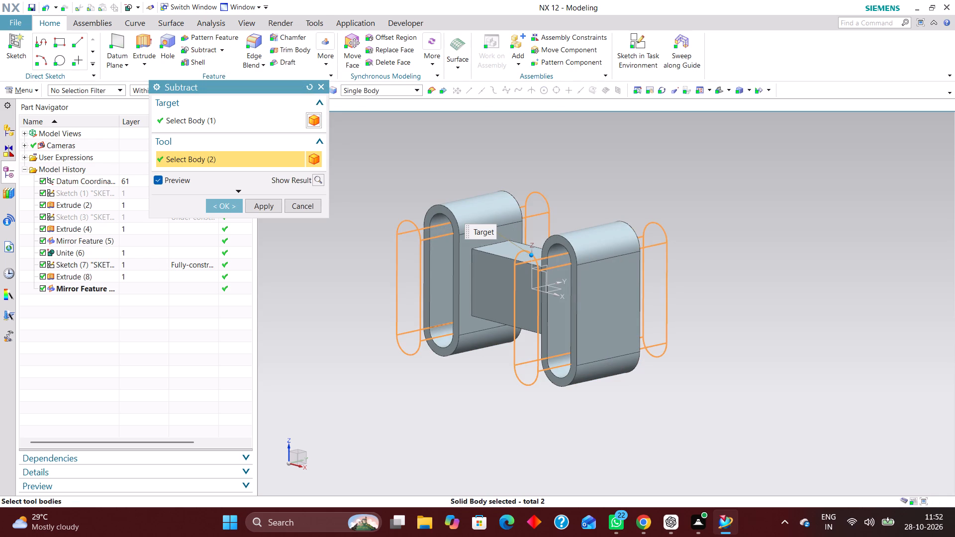
{"action": "left_click", "coordinate": [227, 206]}
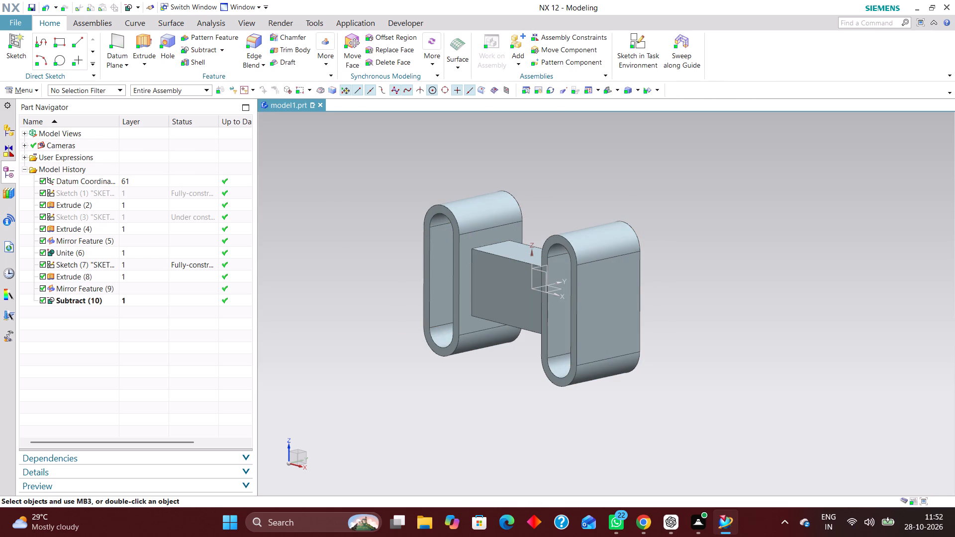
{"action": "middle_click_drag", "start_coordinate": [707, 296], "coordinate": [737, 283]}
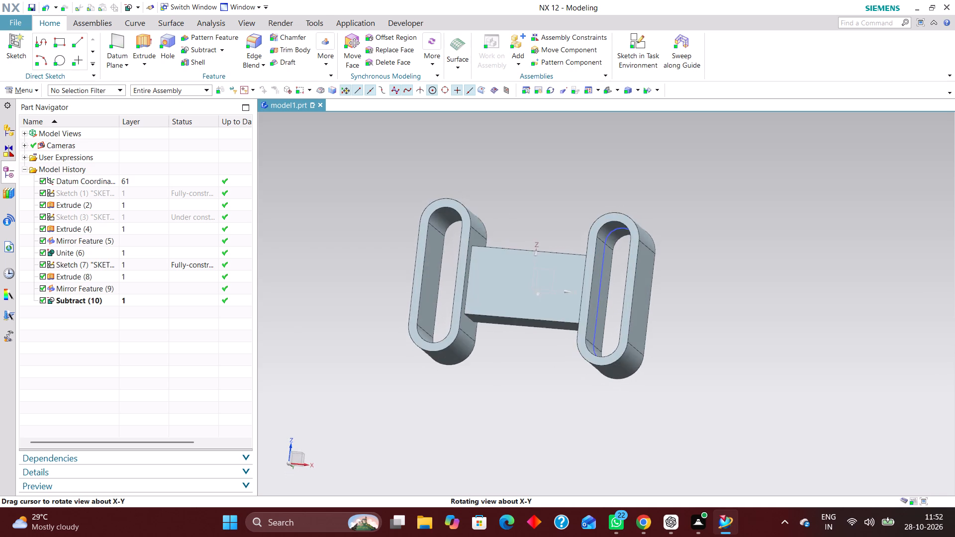
Hide the slot profile sketch still displayed in the flange at the positive X end.
{"action": "middle_click_drag", "start_coordinate": [737, 283], "coordinate": [753, 283]}
{"action": "right_click_drag", "start_coordinate": [636, 271], "coordinate": [633, 312]}
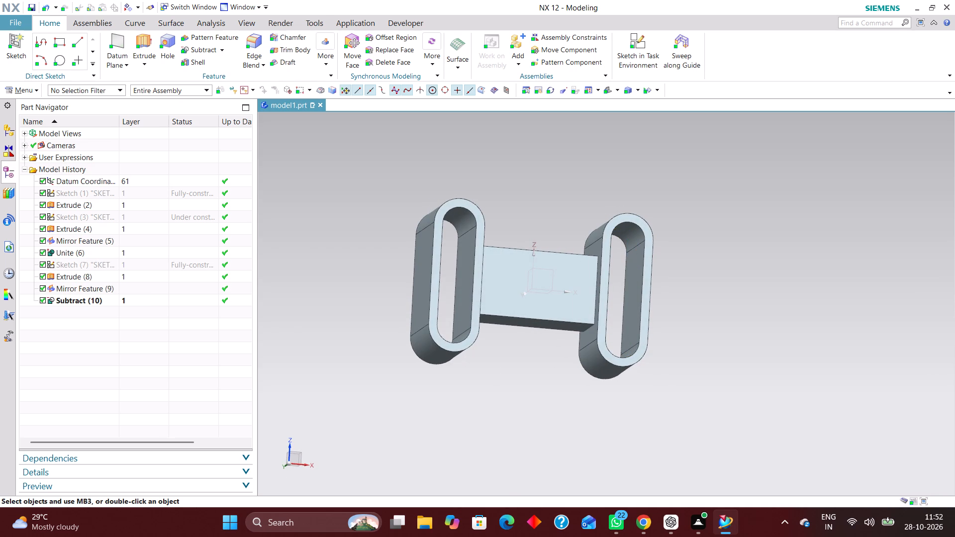
Start a new task-environment sketch on the XZ datum plane through the centre of the connector.
{"action": "key", "text": "End"}
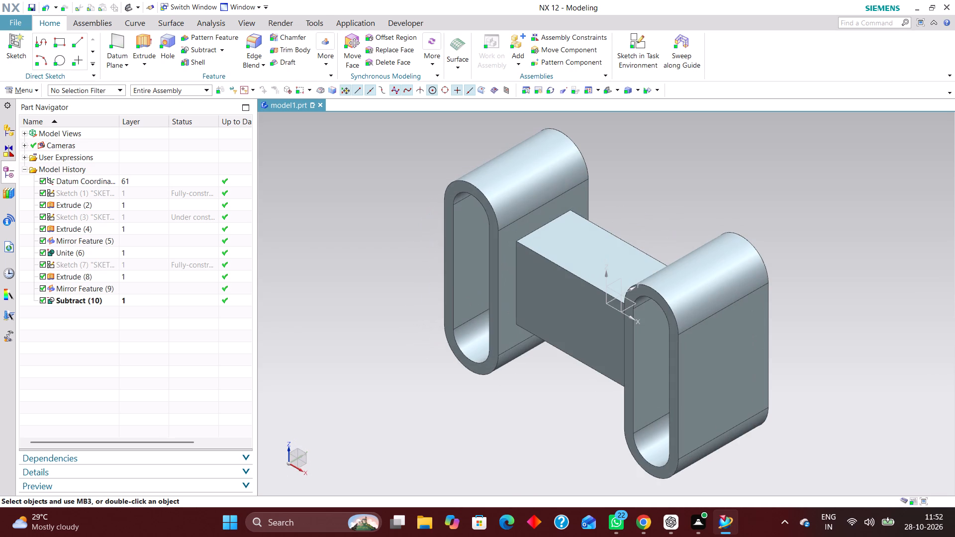
{"action": "left_click", "coordinate": [635, 36]}
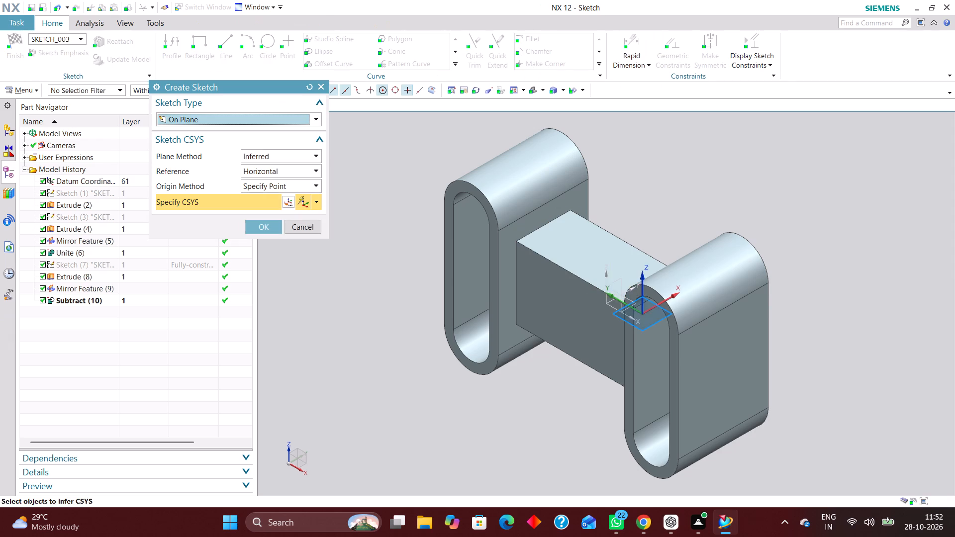
{"action": "left_click", "coordinate": [618, 293]}
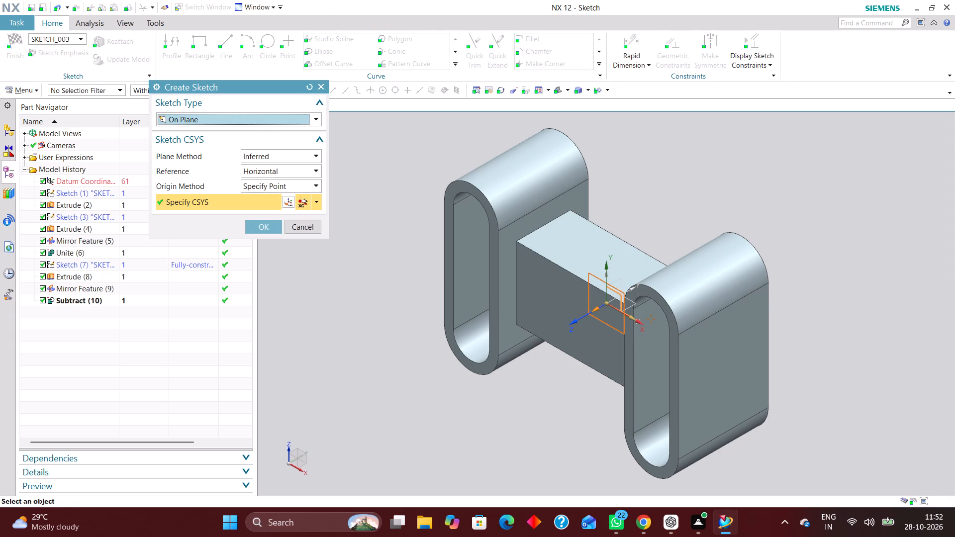
{"action": "left_click", "coordinate": [268, 227]}
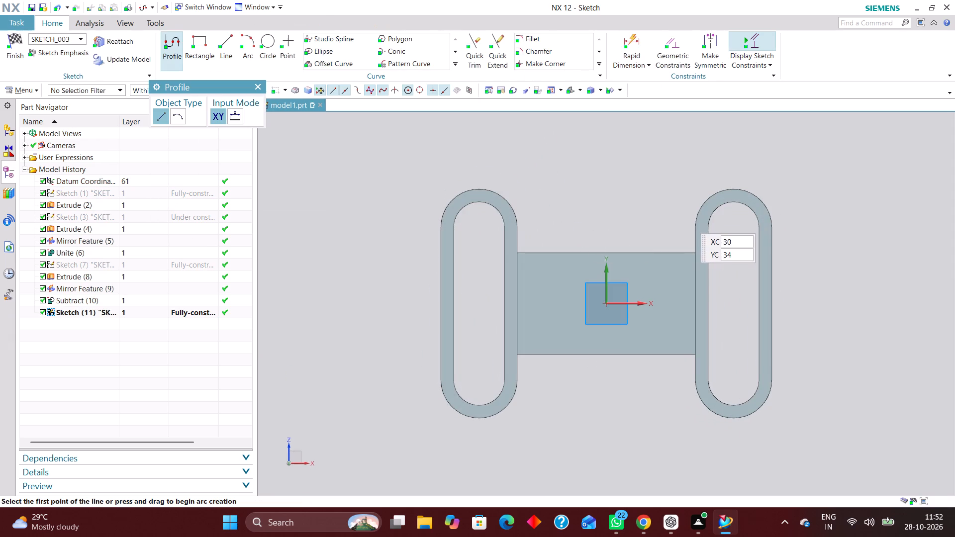
Sketch two small circles on the central block, one each side of the origin, with centres about 51 mm apart.
{"action": "scroll", "coordinate": [668, 223], "scroll_direction": "down", "scroll_amount": 2}
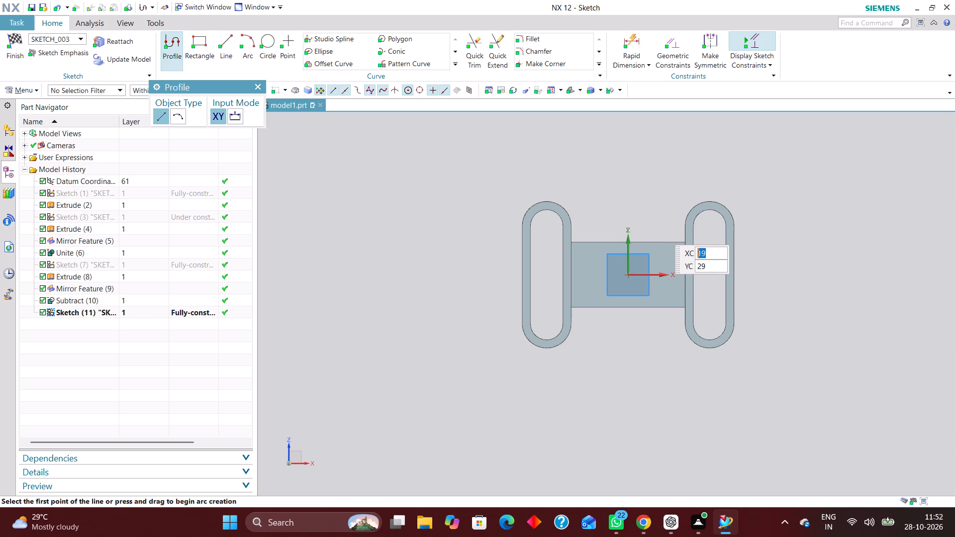
{"action": "scroll", "coordinate": [697, 214], "scroll_direction": "down", "scroll_amount": 1}
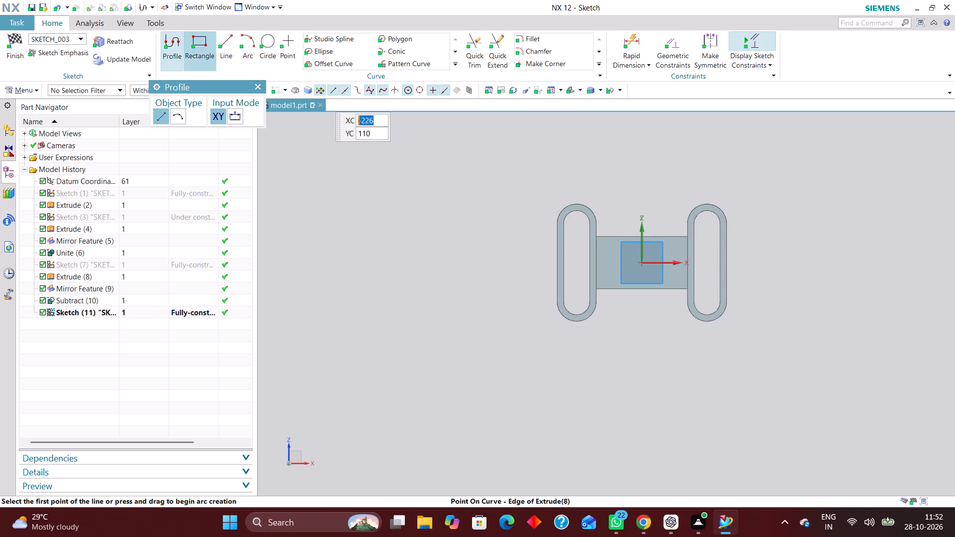
{"action": "left_click", "coordinate": [264, 38]}
{"action": "scroll", "coordinate": [751, 273], "scroll_direction": "up", "scroll_amount": 2}
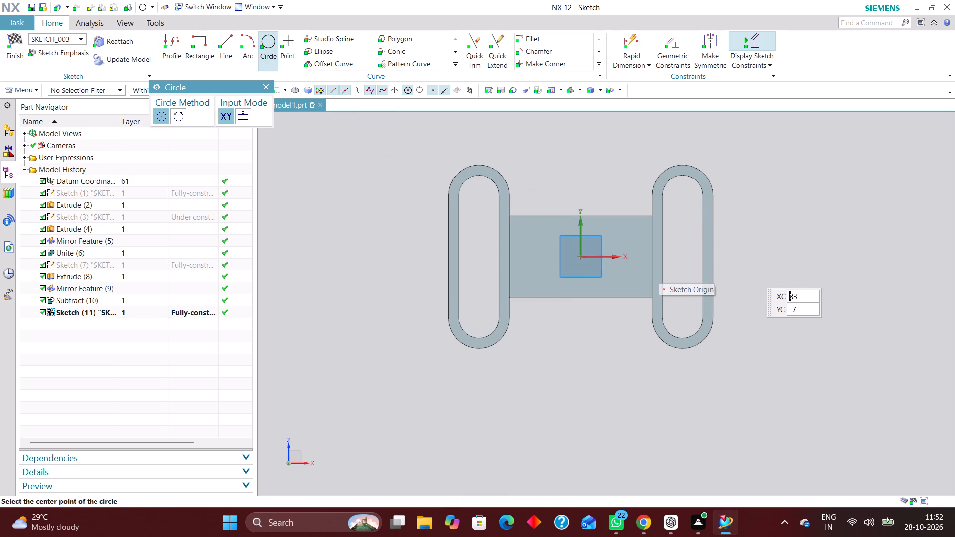
{"action": "left_click", "coordinate": [531, 256]}
{"action": "left_click", "coordinate": [536, 268]}
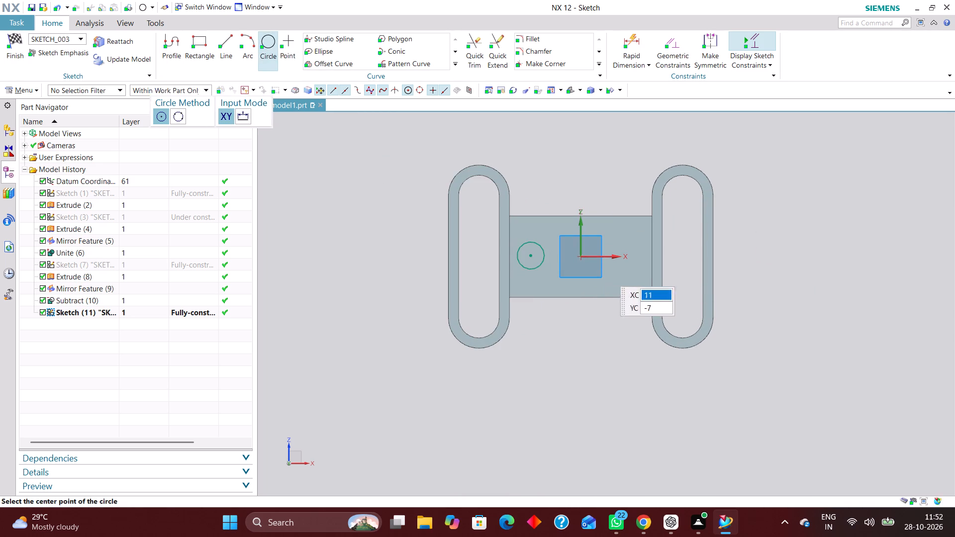
{"action": "left_click", "coordinate": [634, 255]}
{"action": "left_click", "coordinate": [642, 268]}
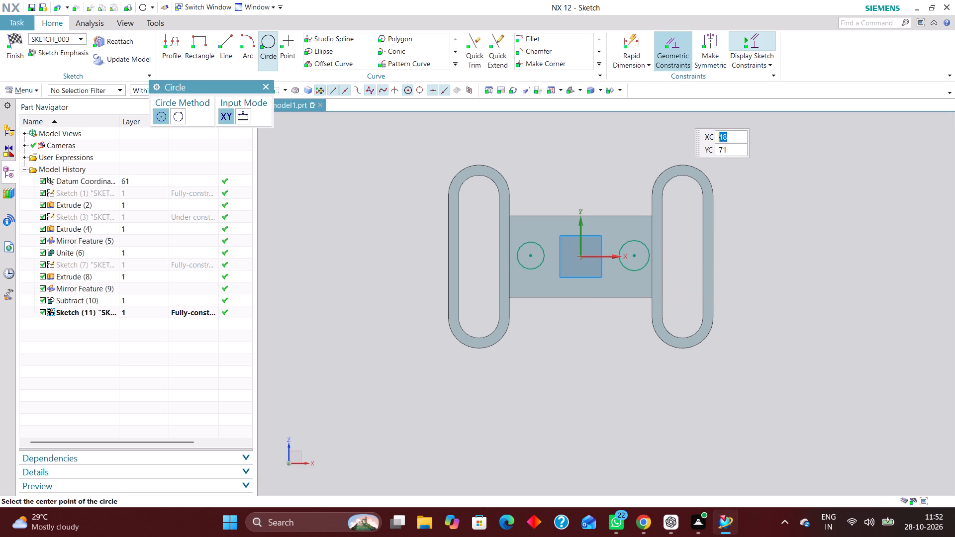
Constrain both circle centres onto the sketch's horizontal axis with Point on Curve.
{"action": "left_click", "coordinate": [672, 45]}
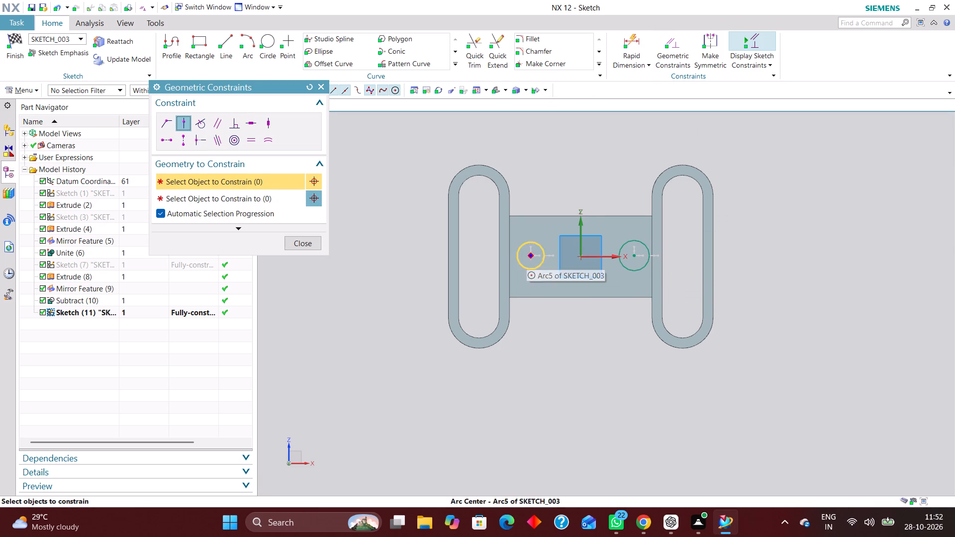
{"action": "left_click", "coordinate": [528, 257]}
{"action": "scroll", "coordinate": [528, 257], "scroll_direction": "up", "scroll_amount": 1}
{"action": "left_click", "coordinate": [611, 256]}
{"action": "left_click", "coordinate": [661, 255]}
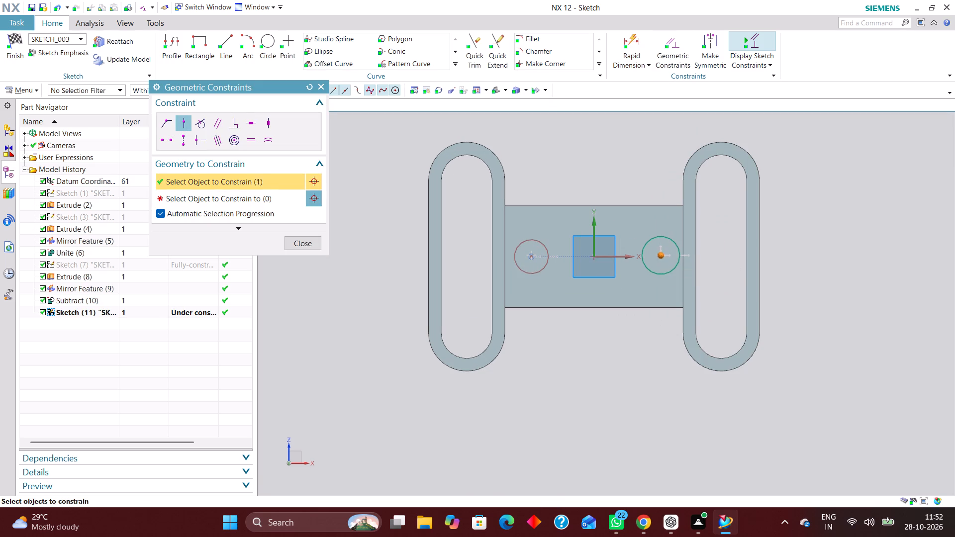
{"action": "left_click", "coordinate": [629, 254]}
Dimension the distance between the two circle centres as 40 mm with Rapid Dimension.
{"action": "left_click", "coordinate": [634, 39]}
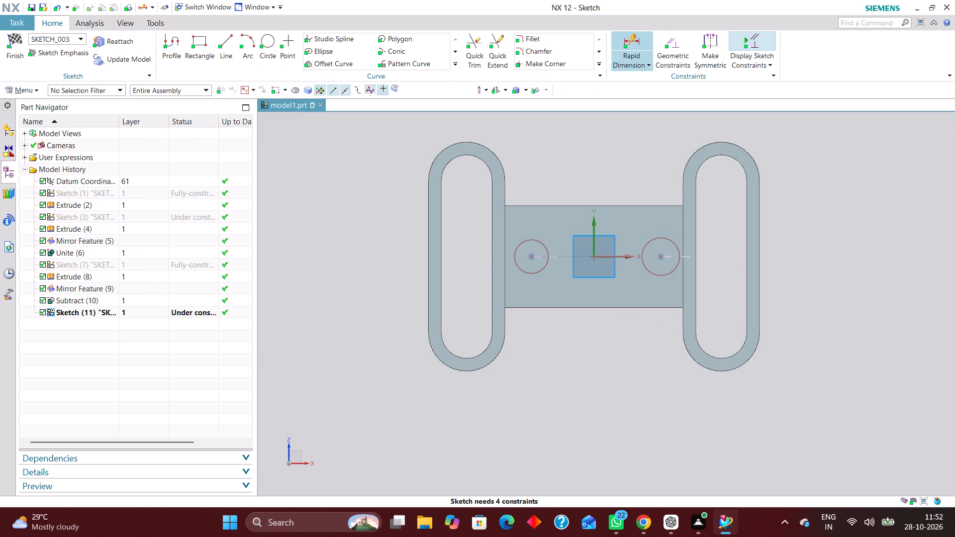
{"action": "left_click", "coordinate": [288, 207]}
{"action": "left_click", "coordinate": [291, 223]}
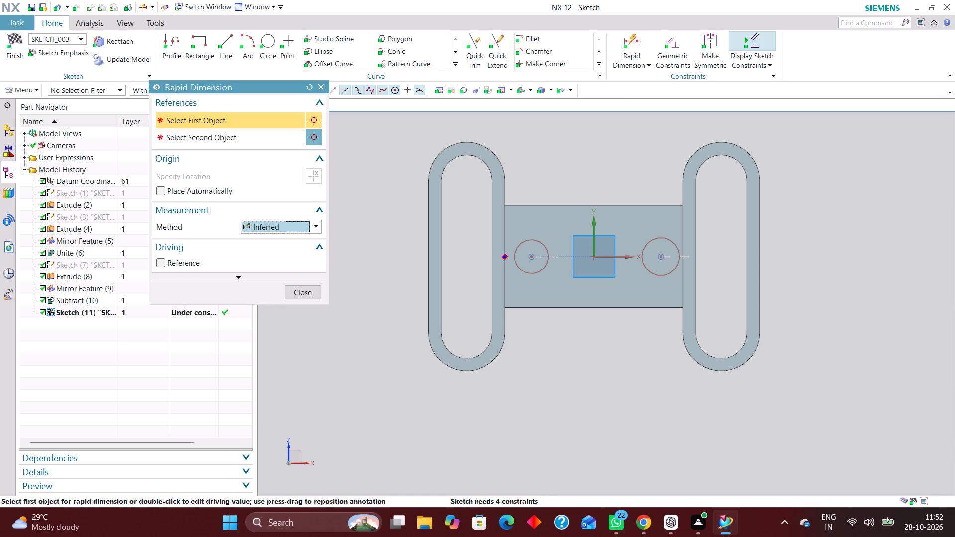
{"action": "left_click", "coordinate": [533, 259]}
{"action": "left_click", "coordinate": [662, 257]}
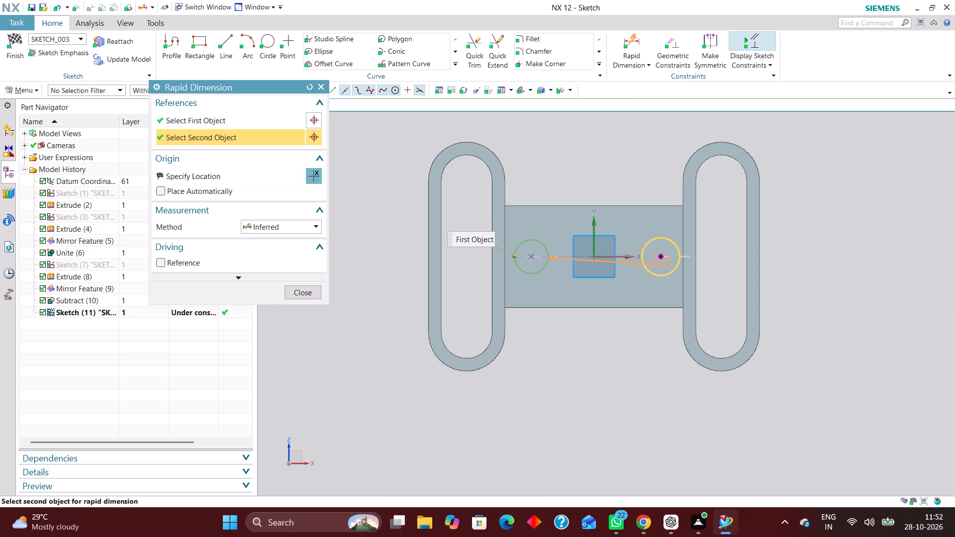
{"action": "left_click", "coordinate": [603, 366]}
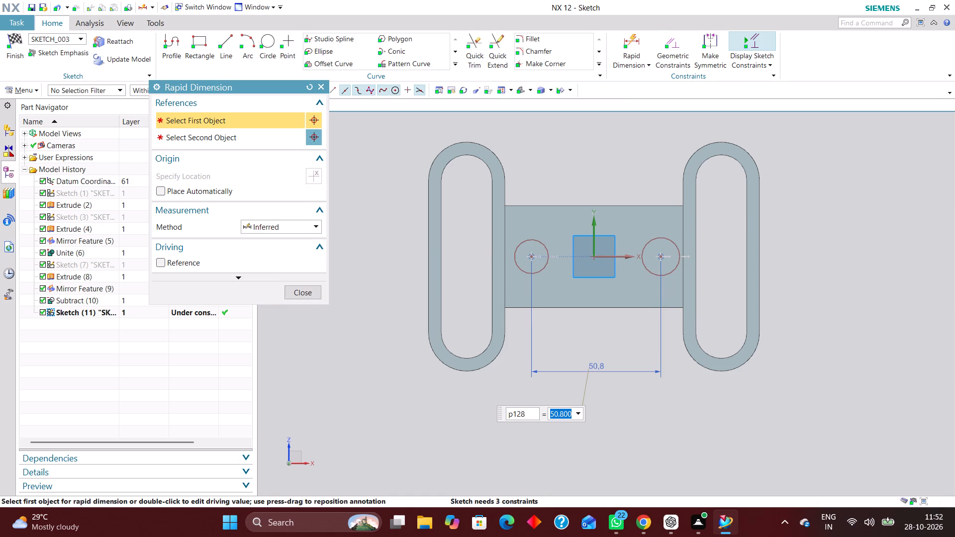
{"action": "type", "text": "40"}
{"action": "key", "text": "Return"}
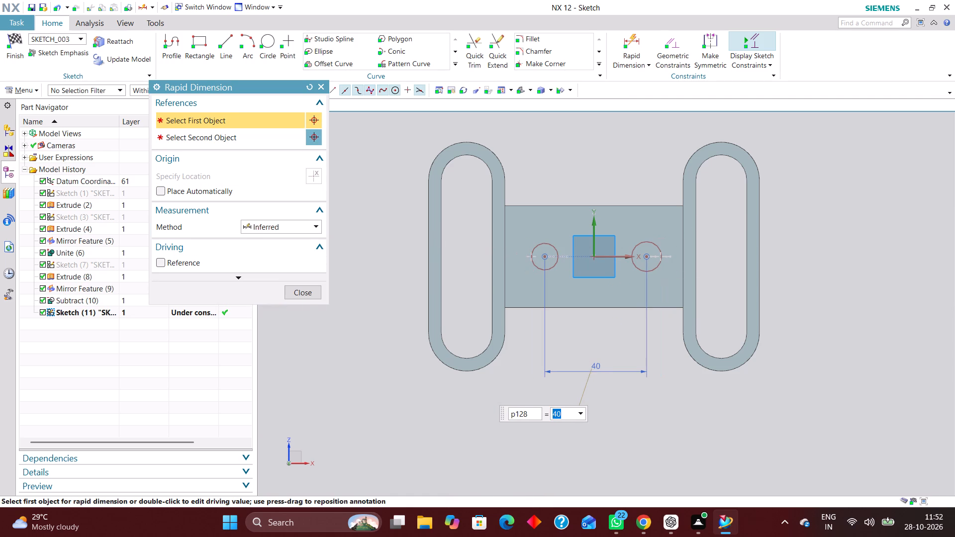
Add a diametral dimension of 20 mm to the left circle.
{"action": "left_click", "coordinate": [296, 227]}
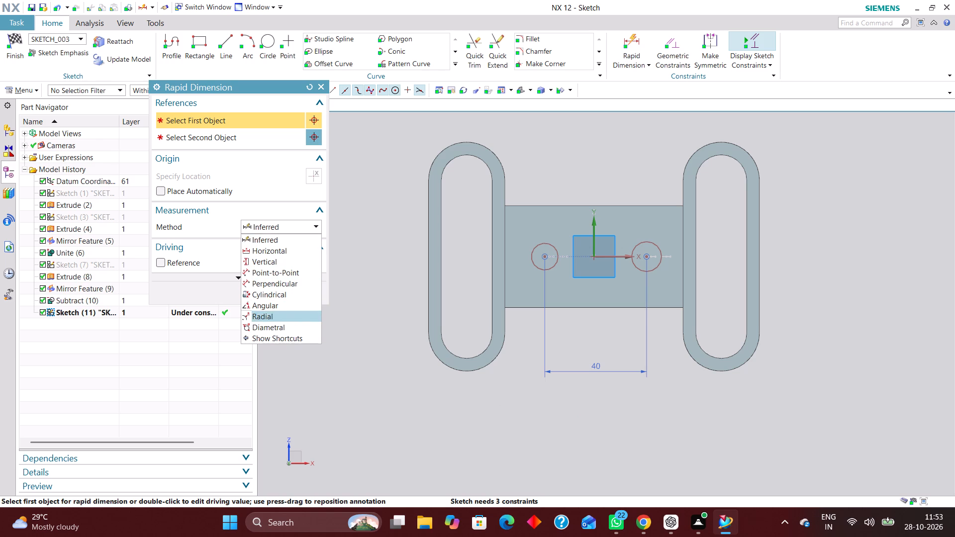
{"action": "left_click", "coordinate": [282, 326]}
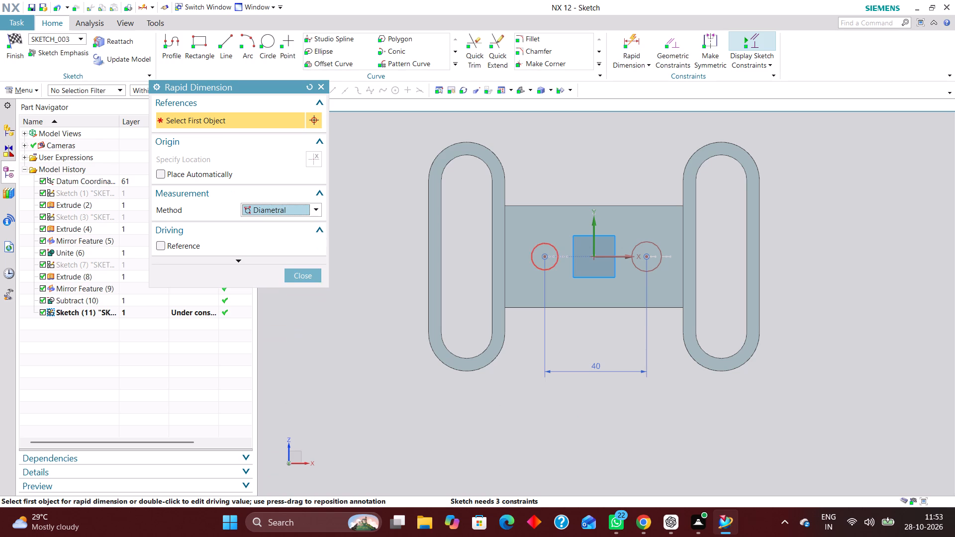
{"action": "left_click", "coordinate": [552, 244]}
{"action": "left_click", "coordinate": [556, 226]}
{"action": "type", "text": "20"}
{"action": "key", "text": "Return"}
Apply an Equal Radius constraint between the left and right circles.
{"action": "left_click", "coordinate": [674, 34]}
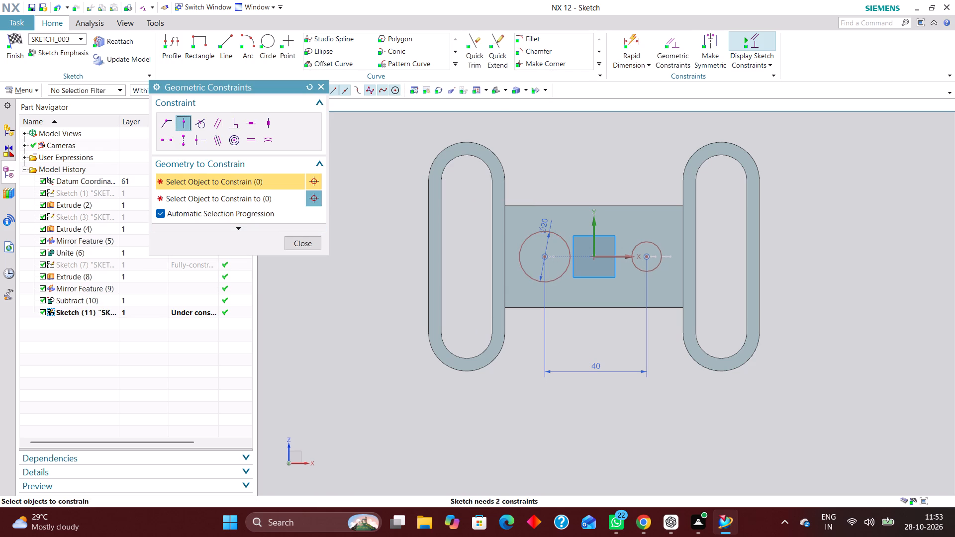
{"action": "left_click", "coordinate": [273, 141]}
{"action": "left_click", "coordinate": [562, 236]}
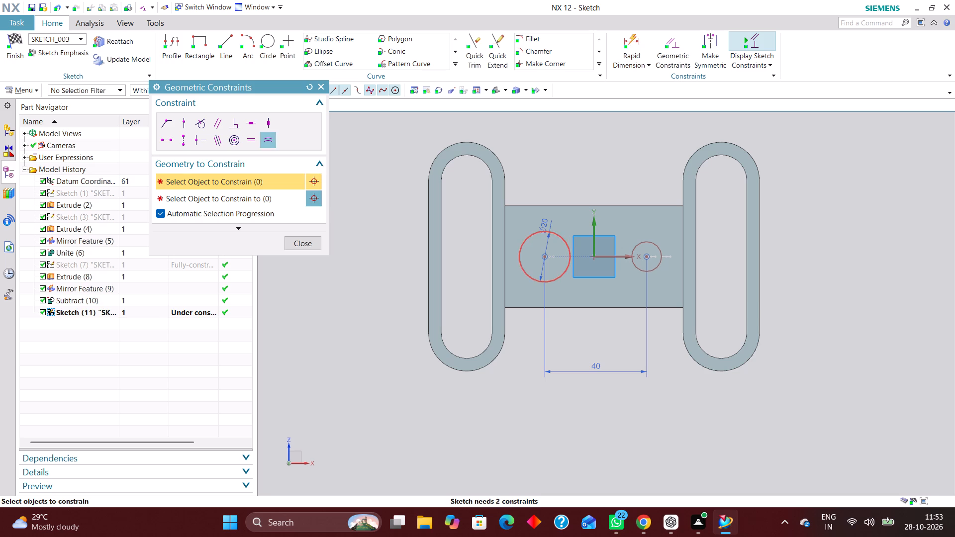
{"action": "left_click", "coordinate": [658, 244]}
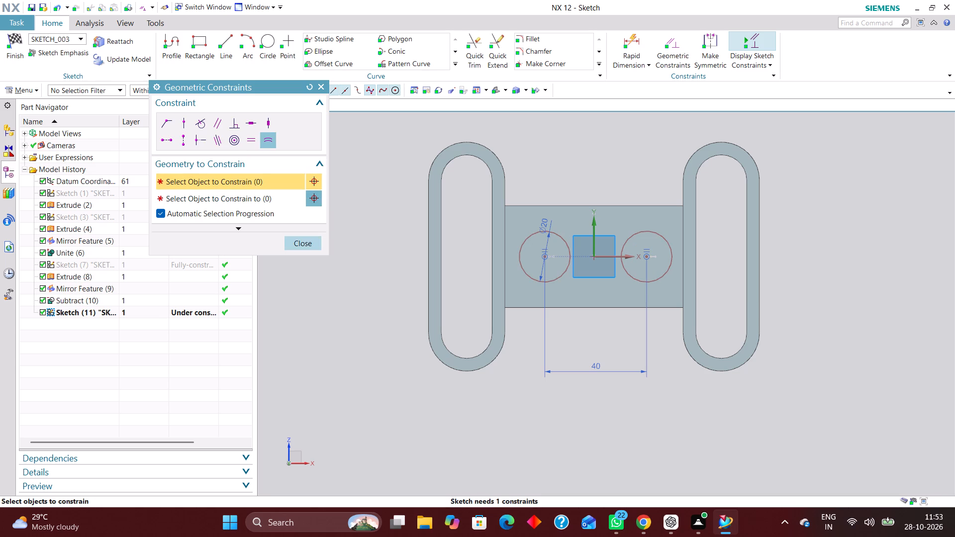
{"action": "left_click", "coordinate": [299, 239]}
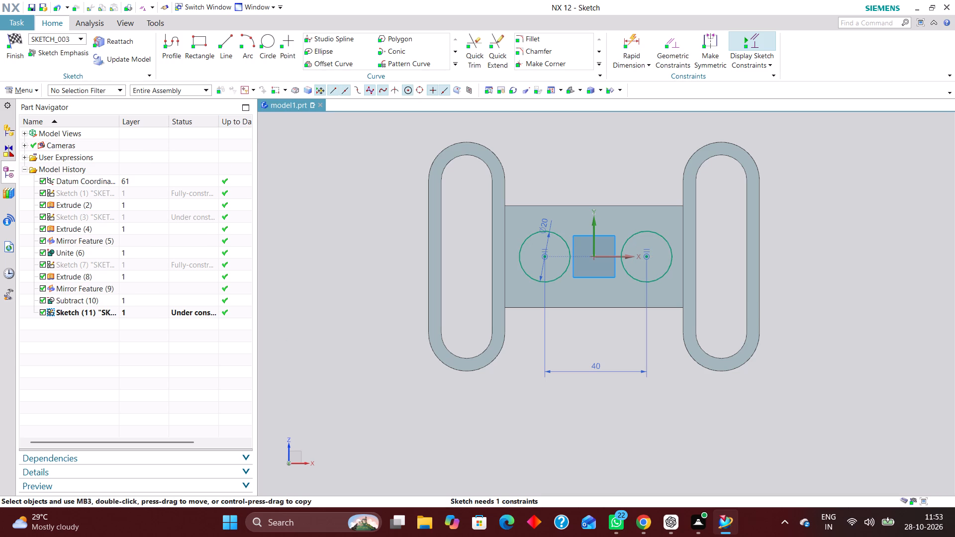
Draw two horizontal lines on the central block, one above and one below the circles, each spanning both circles.
{"action": "scroll", "coordinate": [293, 246], "scroll_direction": "down", "scroll_amount": 5}
{"action": "scroll", "coordinate": [370, 239], "scroll_direction": "up", "scroll_amount": 3}
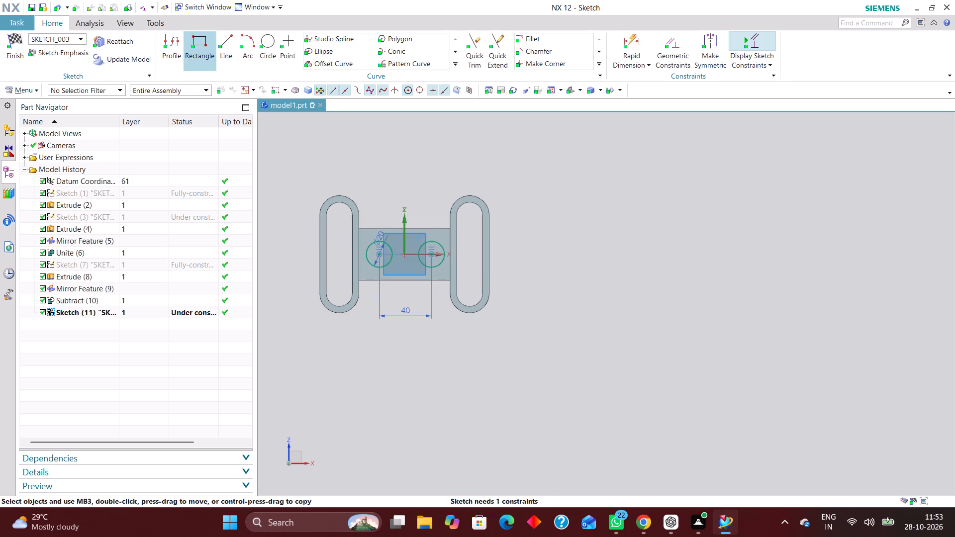
{"action": "left_click", "coordinate": [223, 44]}
{"action": "scroll", "coordinate": [374, 253], "scroll_direction": "up", "scroll_amount": 6}
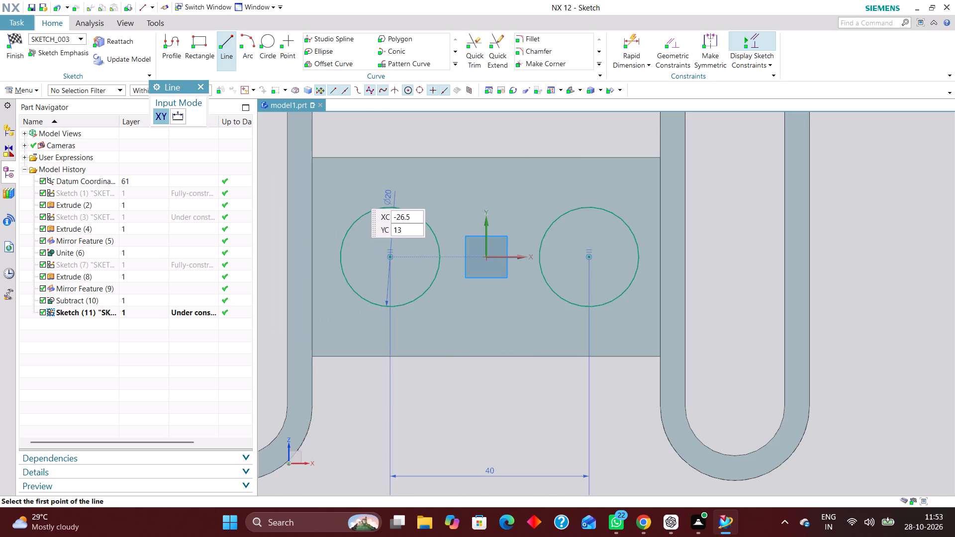
{"action": "left_click", "coordinate": [352, 187]}
{"action": "left_click", "coordinate": [618, 176]}
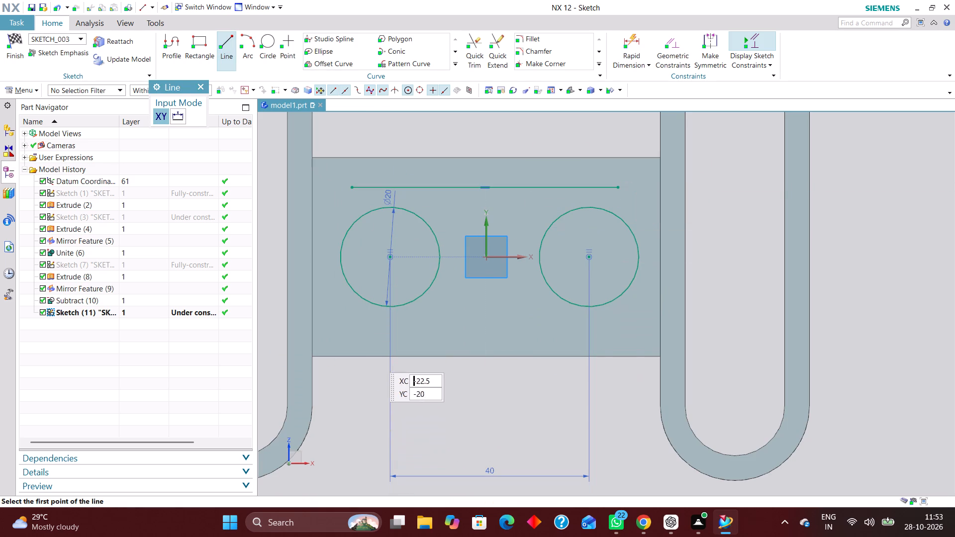
{"action": "left_click", "coordinate": [358, 337]}
{"action": "left_click", "coordinate": [600, 325]}
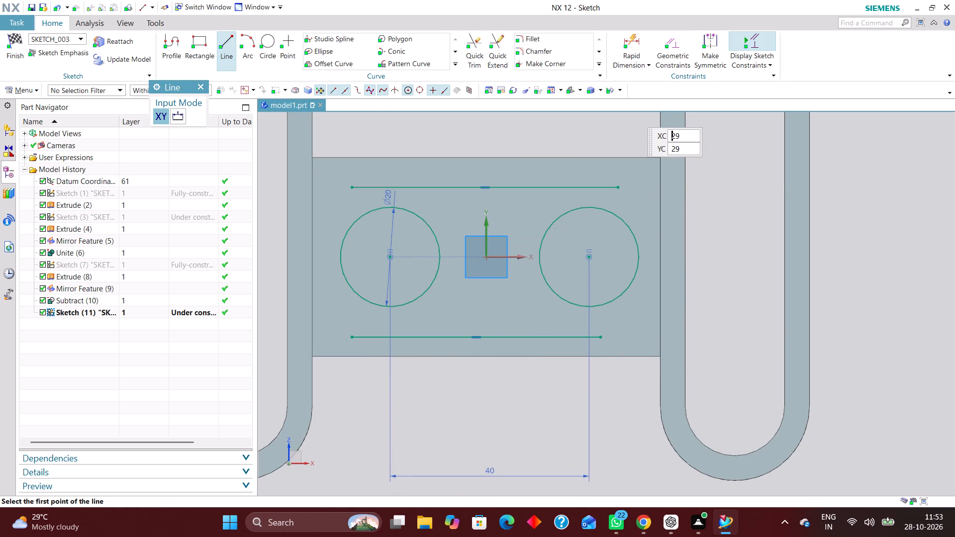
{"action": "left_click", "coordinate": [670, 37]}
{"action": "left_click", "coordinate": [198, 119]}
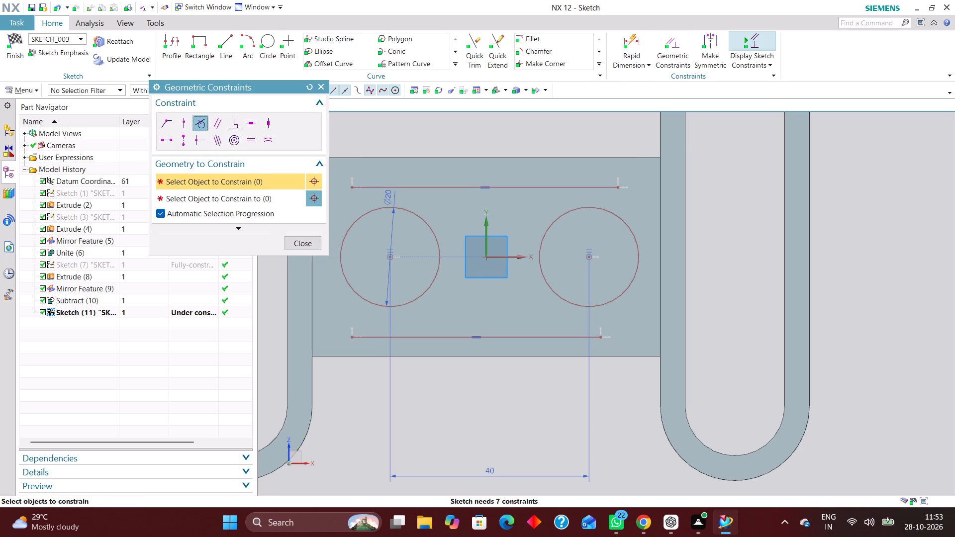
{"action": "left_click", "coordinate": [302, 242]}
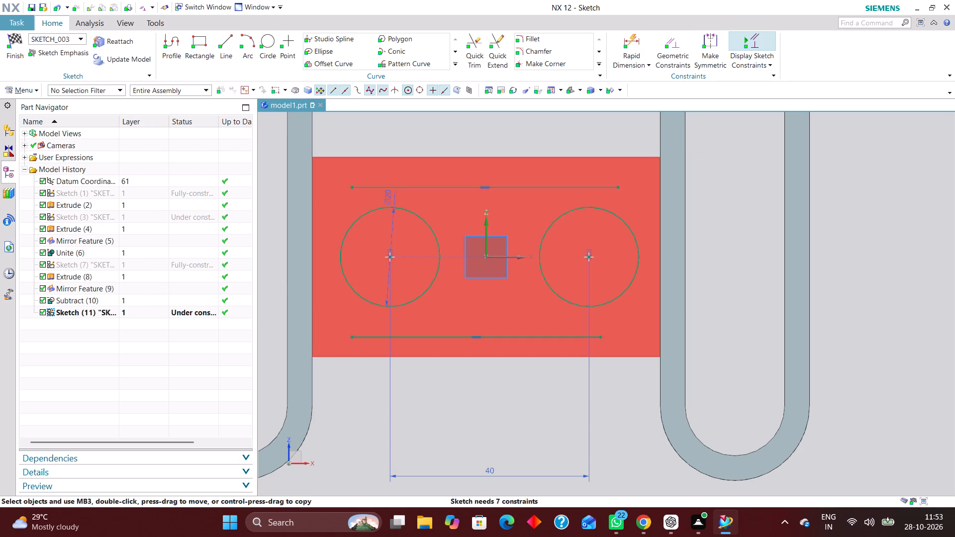
Make the two circle centres symmetric about the sketch's vertical axis.
{"action": "left_click_drag", "start_coordinate": [588, 259], "coordinate": [591, 249]}
{"action": "left_click", "coordinate": [708, 42]}
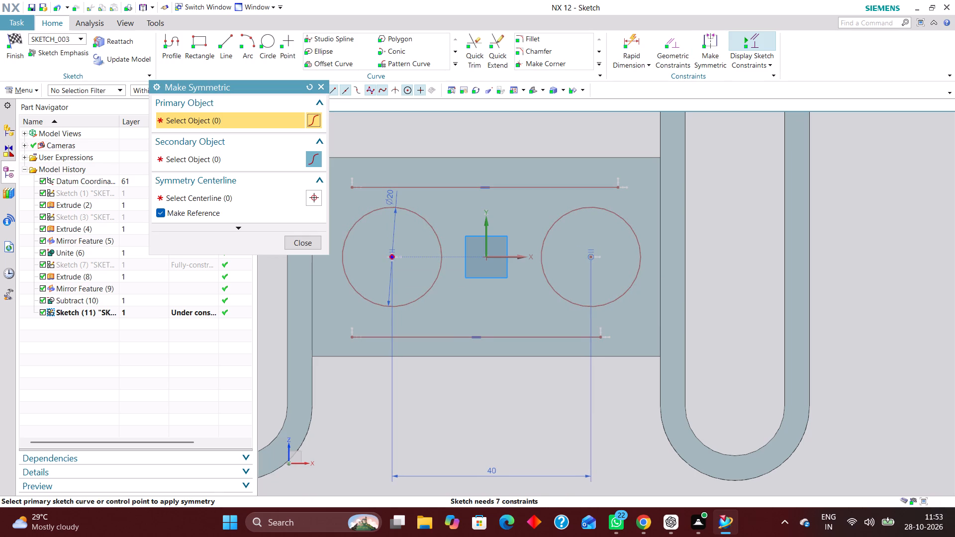
{"action": "left_click", "coordinate": [386, 259]}
{"action": "left_click", "coordinate": [392, 259]}
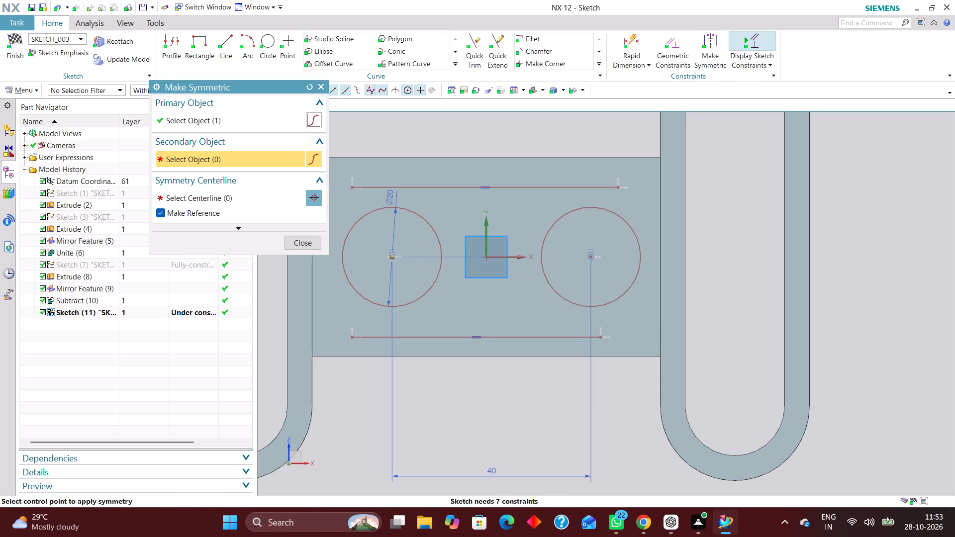
{"action": "left_click", "coordinate": [592, 256]}
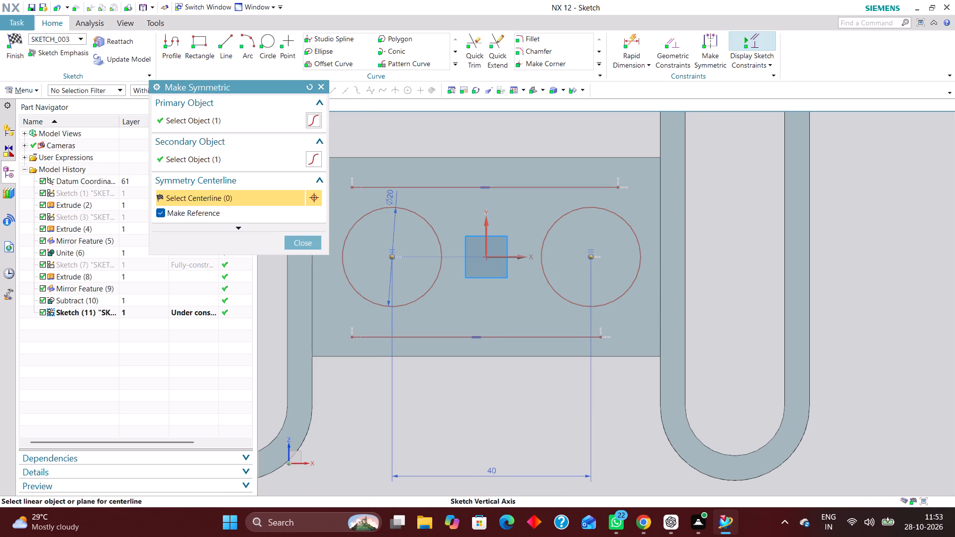
{"action": "left_click", "coordinate": [488, 228]}
{"action": "left_click", "coordinate": [303, 242]}
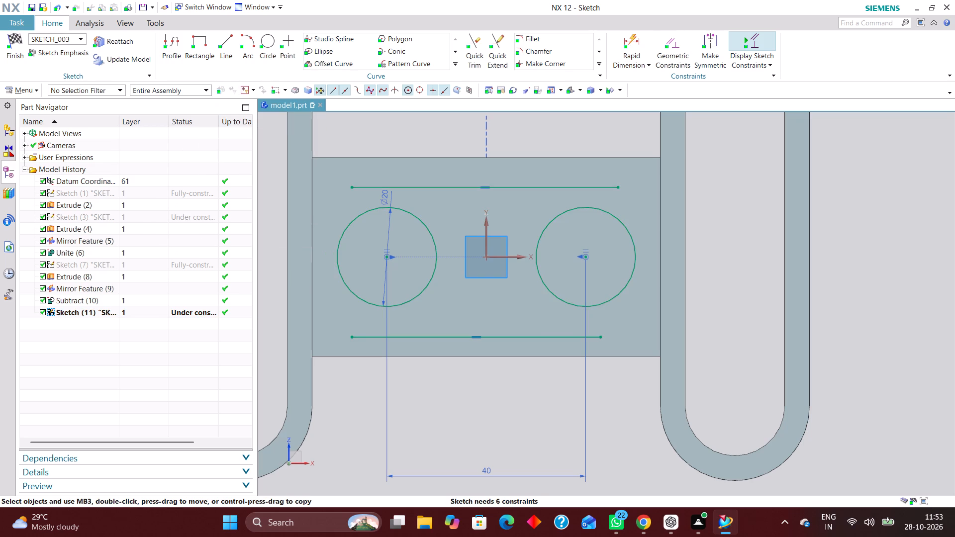
Make the upper and lower horizontal lines tangent to the left circle.
{"action": "left_click", "coordinate": [675, 39]}
{"action": "left_click", "coordinate": [366, 209]}
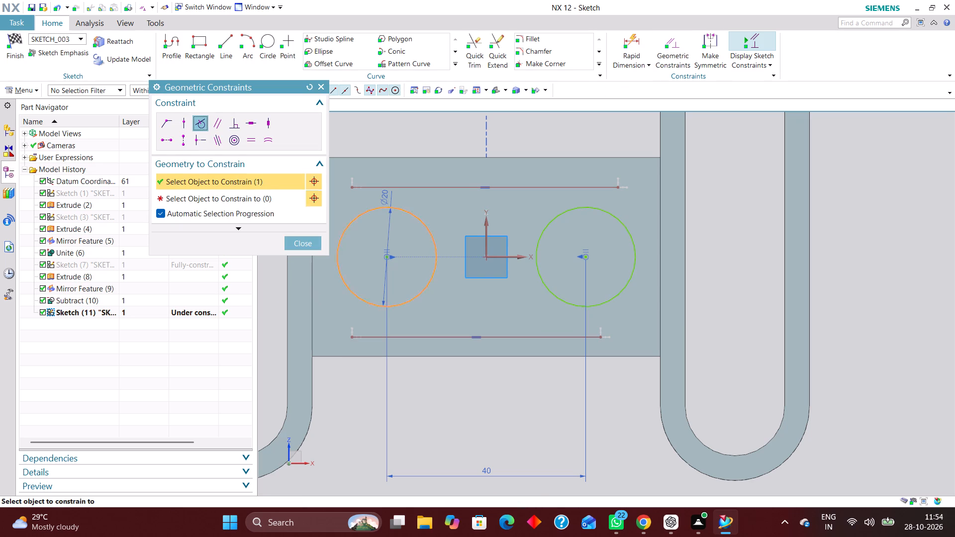
{"action": "left_click", "coordinate": [370, 187]}
{"action": "left_click", "coordinate": [366, 299]}
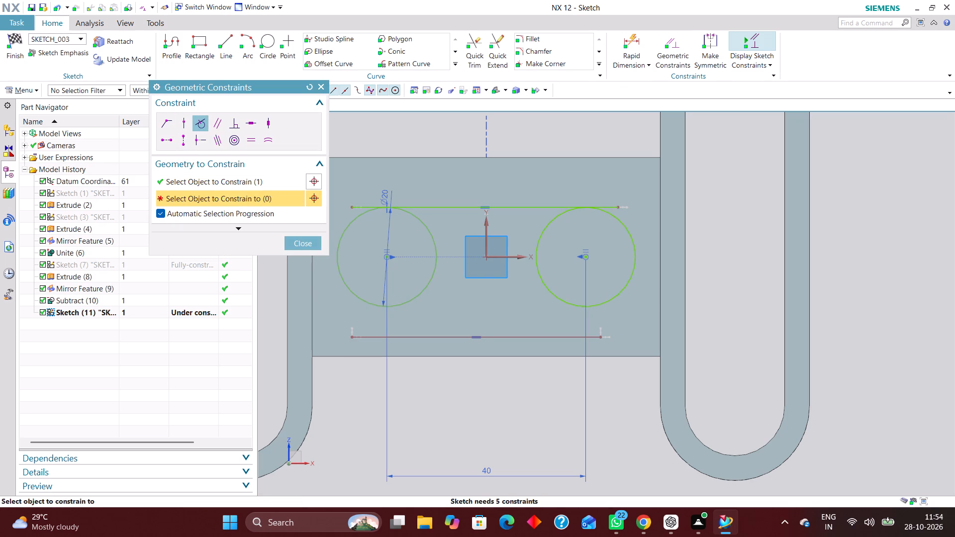
{"action": "left_click", "coordinate": [374, 337]}
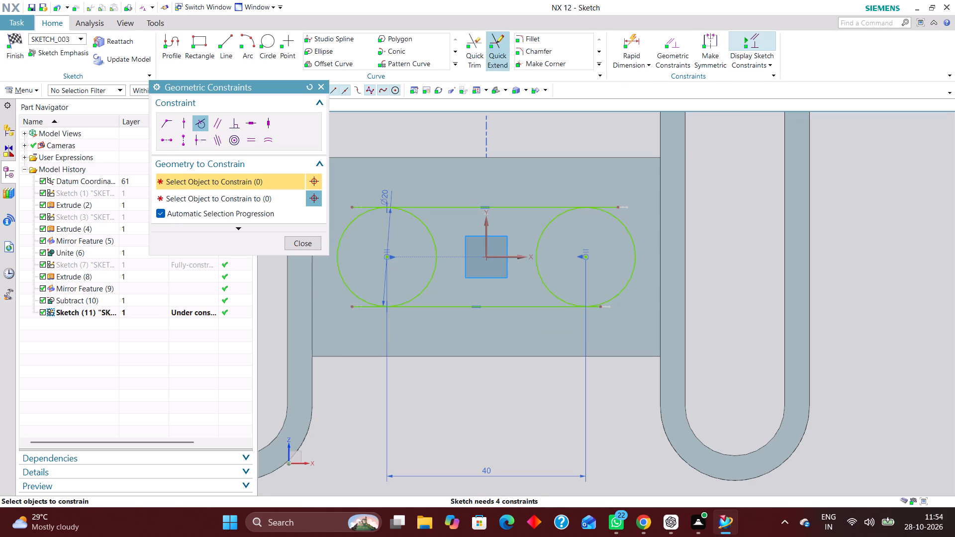
Trim the overhanging line ends and the inner halves of both circles to form a closed slot profile.
{"action": "left_click", "coordinate": [479, 44]}
{"action": "left_click", "coordinate": [352, 204]}
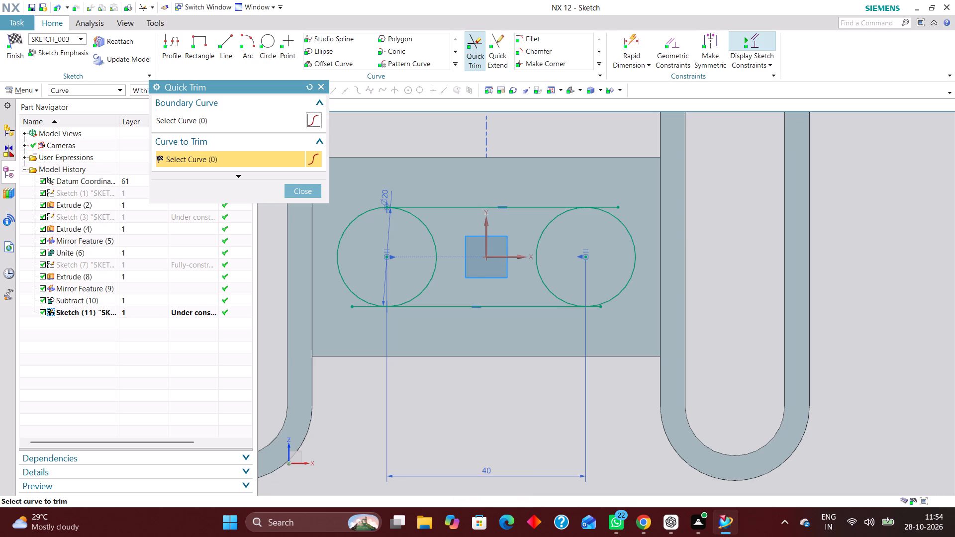
{"action": "left_click", "coordinate": [351, 308]}
{"action": "left_click", "coordinate": [615, 202]}
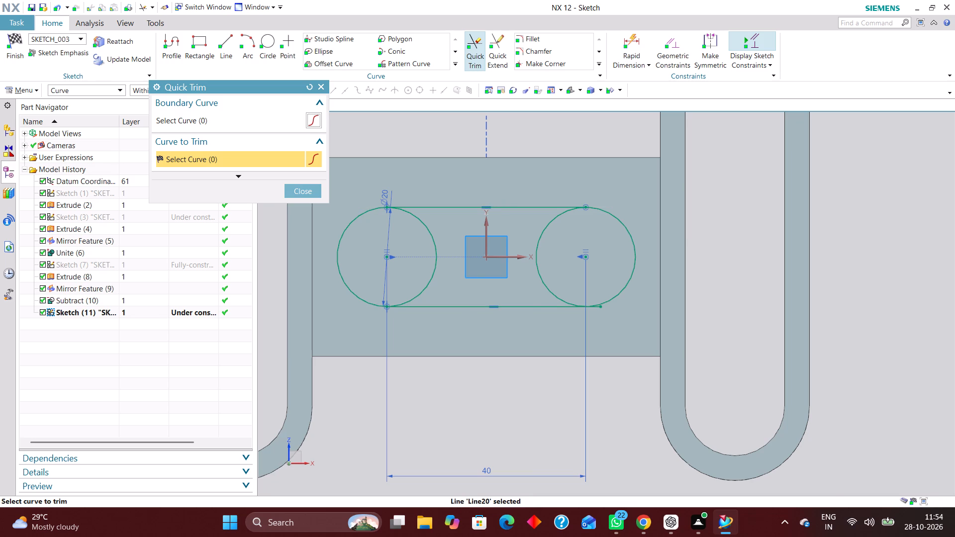
{"action": "scroll", "coordinate": [600, 316], "scroll_direction": "up", "scroll_amount": 6}
{"action": "left_click", "coordinate": [603, 287]}
{"action": "scroll", "coordinate": [638, 307], "scroll_direction": "down", "scroll_amount": 8}
{"action": "scroll", "coordinate": [641, 284], "scroll_direction": "up", "scroll_amount": 2}
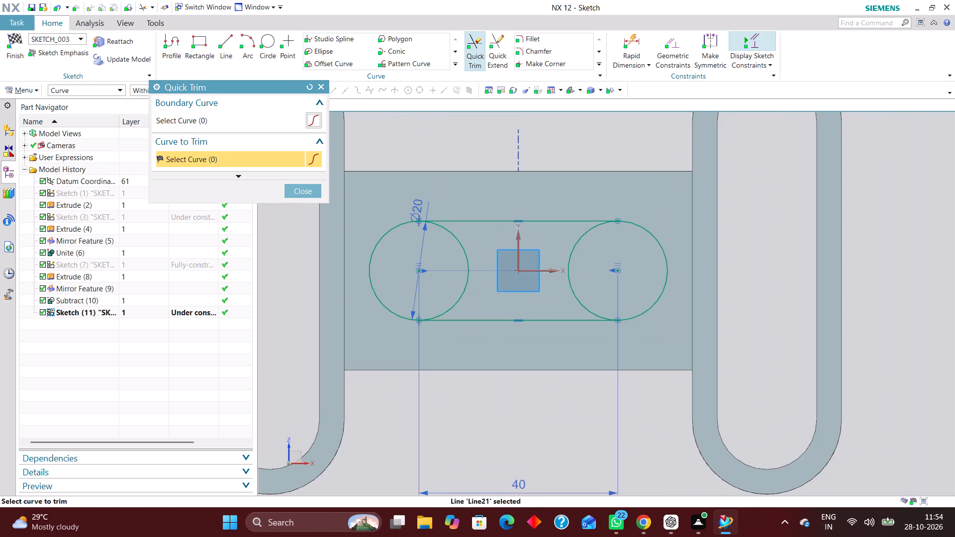
{"action": "left_click", "coordinate": [455, 244]}
{"action": "left_click", "coordinate": [575, 245]}
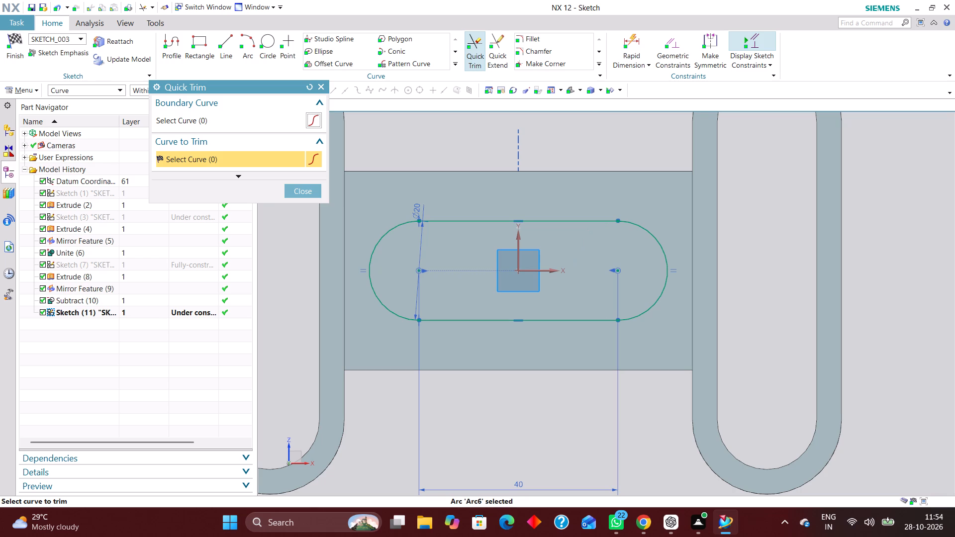
{"action": "left_click", "coordinate": [308, 194]}
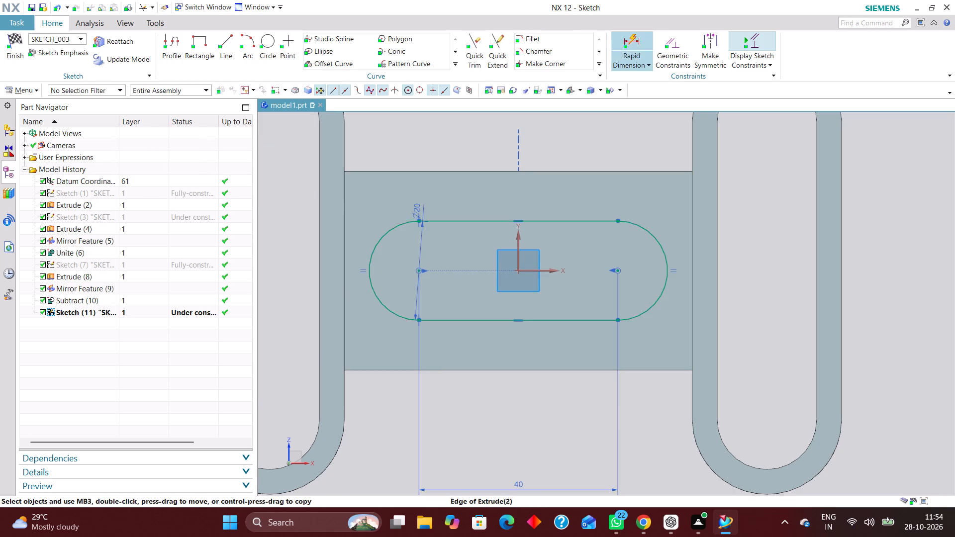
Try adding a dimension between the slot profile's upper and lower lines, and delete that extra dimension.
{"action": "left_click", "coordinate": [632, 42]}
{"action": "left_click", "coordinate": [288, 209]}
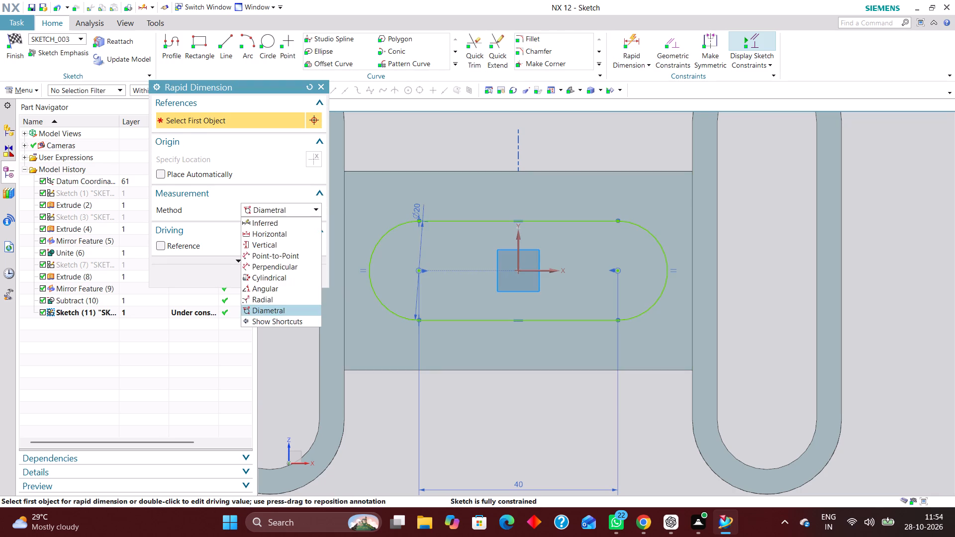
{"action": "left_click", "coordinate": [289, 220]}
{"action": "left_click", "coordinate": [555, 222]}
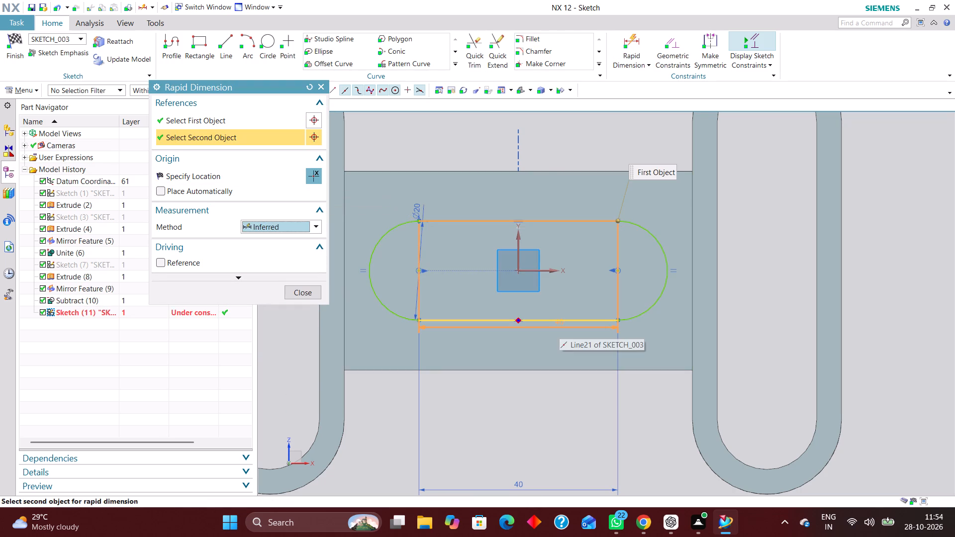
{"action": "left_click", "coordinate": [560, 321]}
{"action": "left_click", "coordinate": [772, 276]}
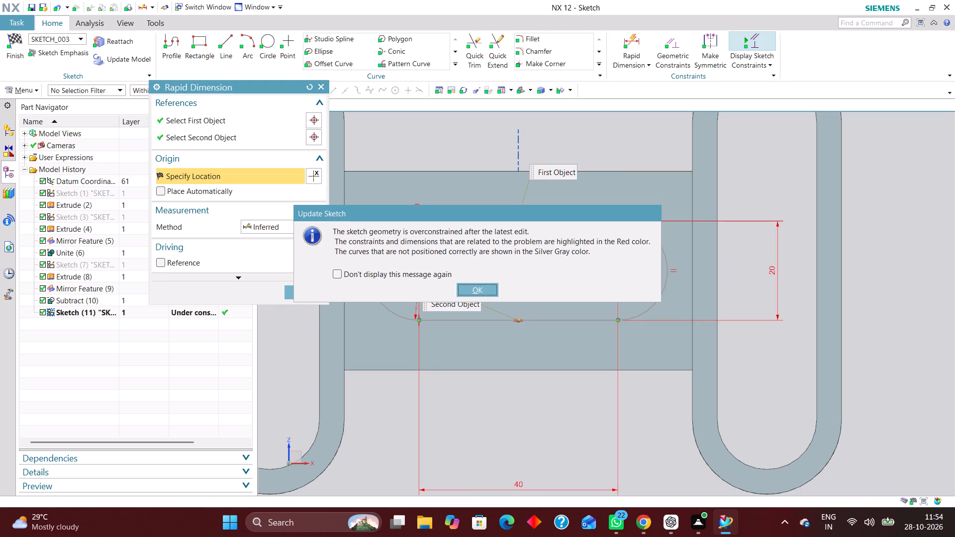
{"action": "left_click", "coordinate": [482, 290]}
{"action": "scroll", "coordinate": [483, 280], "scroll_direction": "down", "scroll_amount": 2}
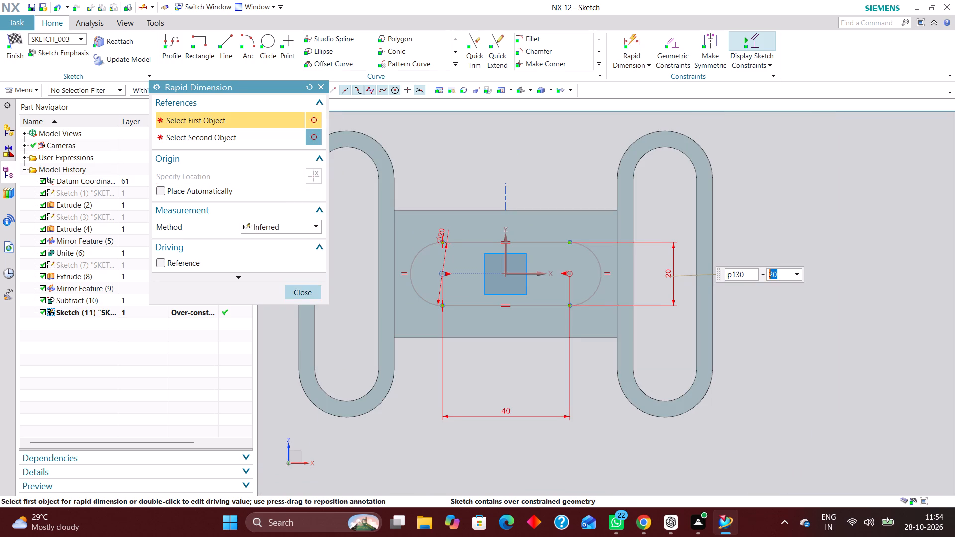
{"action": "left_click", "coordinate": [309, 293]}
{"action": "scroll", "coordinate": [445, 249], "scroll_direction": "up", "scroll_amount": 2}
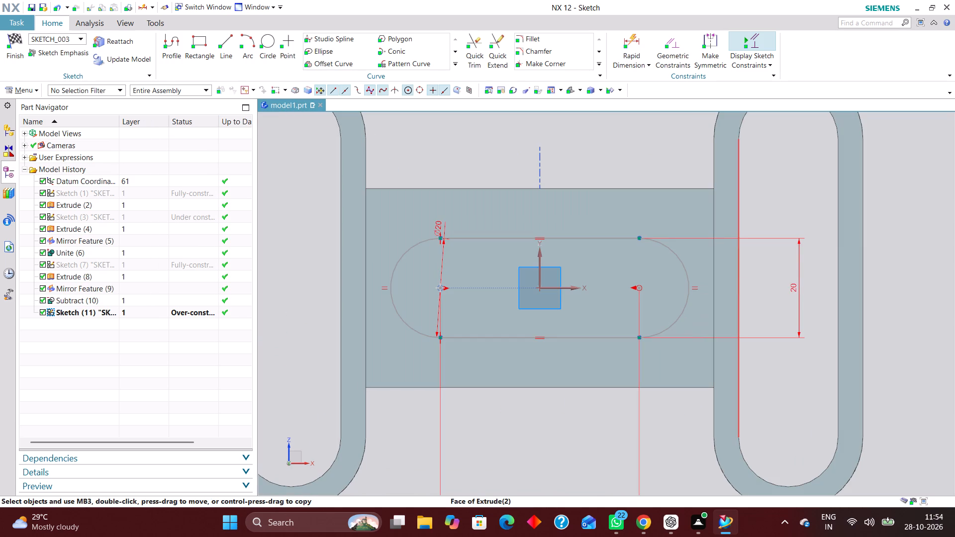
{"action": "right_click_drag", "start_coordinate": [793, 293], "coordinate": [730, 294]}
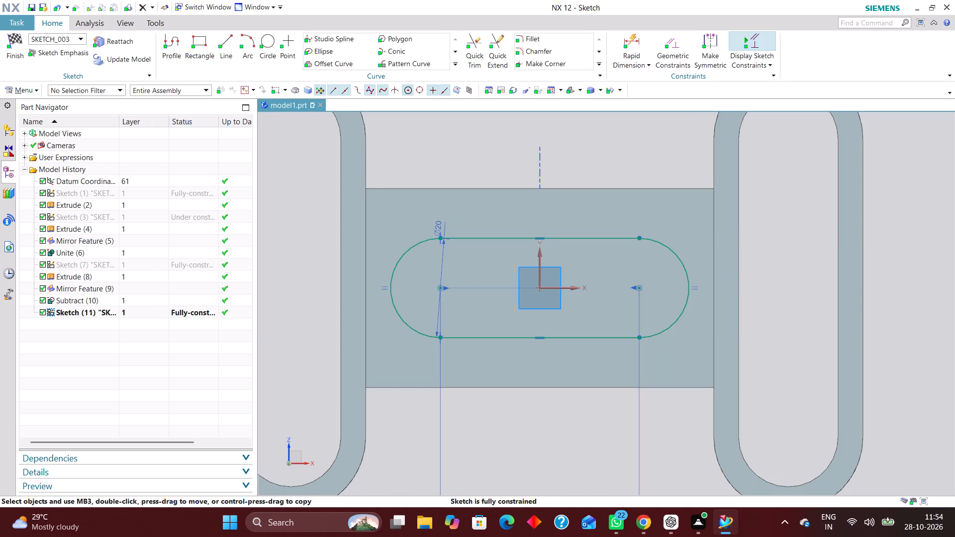
Reposition the 20 mm diameter dimension below the central block and finish the sketch.
{"action": "left_click_drag", "start_coordinate": [437, 227], "coordinate": [319, 269]}
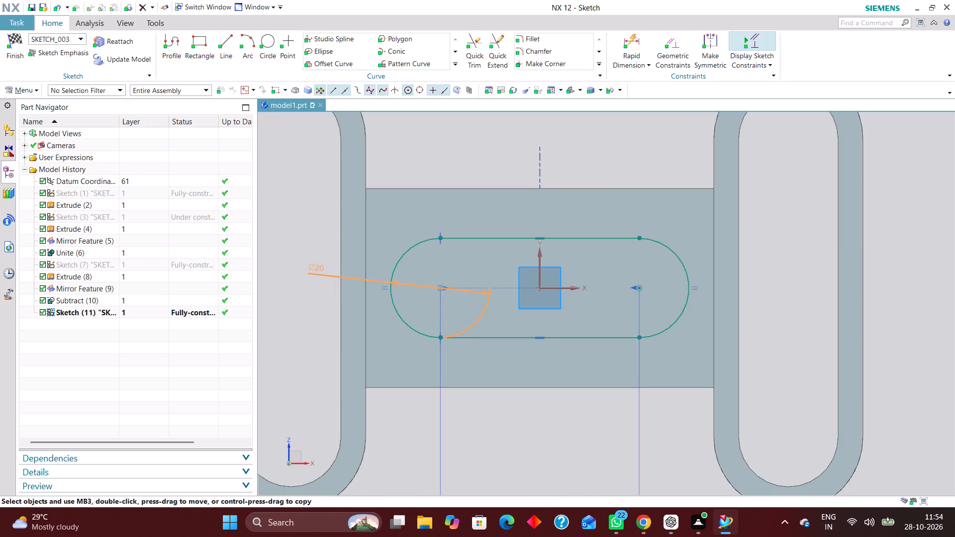
{"action": "left_click_drag", "start_coordinate": [319, 269], "coordinate": [389, 429]}
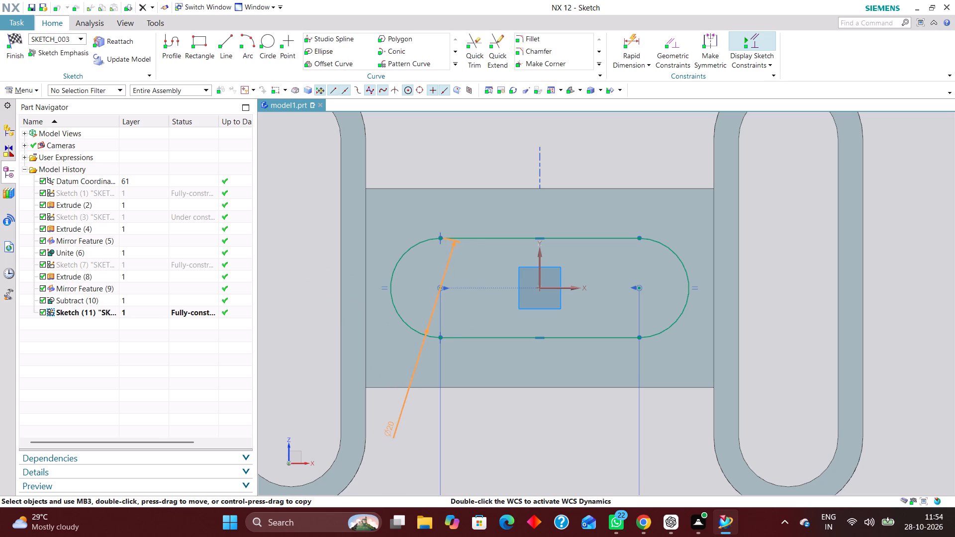
{"action": "scroll", "coordinate": [470, 297], "scroll_direction": "down", "scroll_amount": 1}
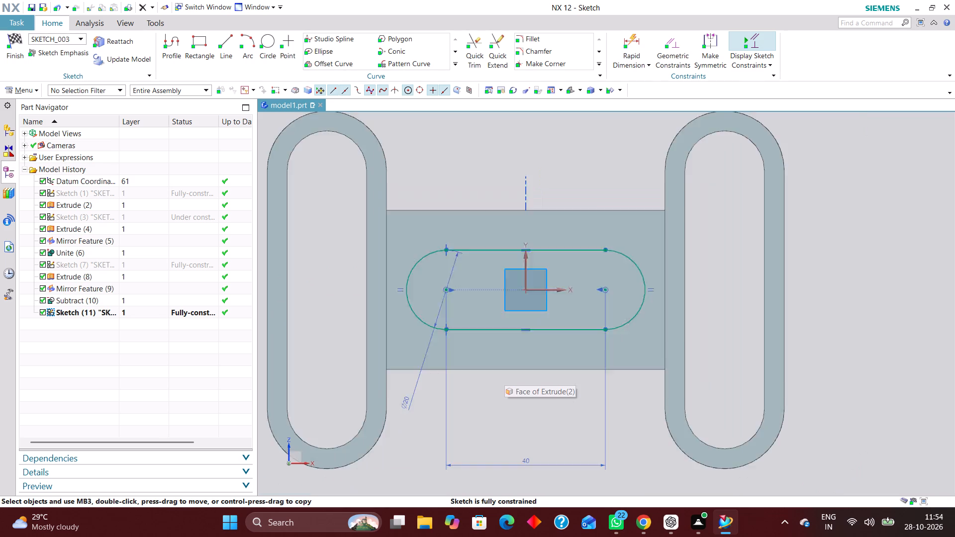
{"action": "scroll", "coordinate": [470, 297], "scroll_direction": "down", "scroll_amount": 2}
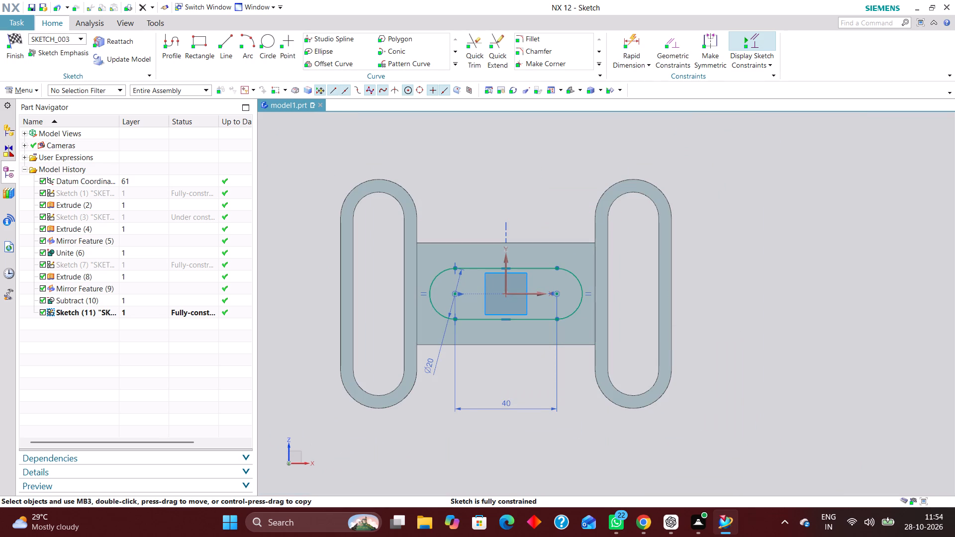
{"action": "left_click", "coordinate": [9, 39]}
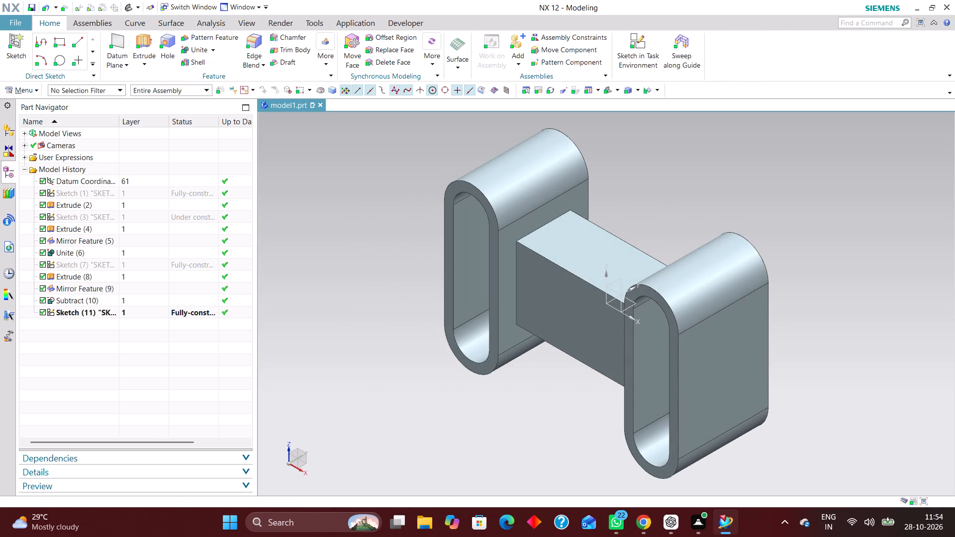
Extrude the central slot profile as a separate body with a symmetric distance of 51 mm and no Boolean.
{"action": "left_click", "coordinate": [146, 49]}
{"action": "left_click", "coordinate": [95, 312]}
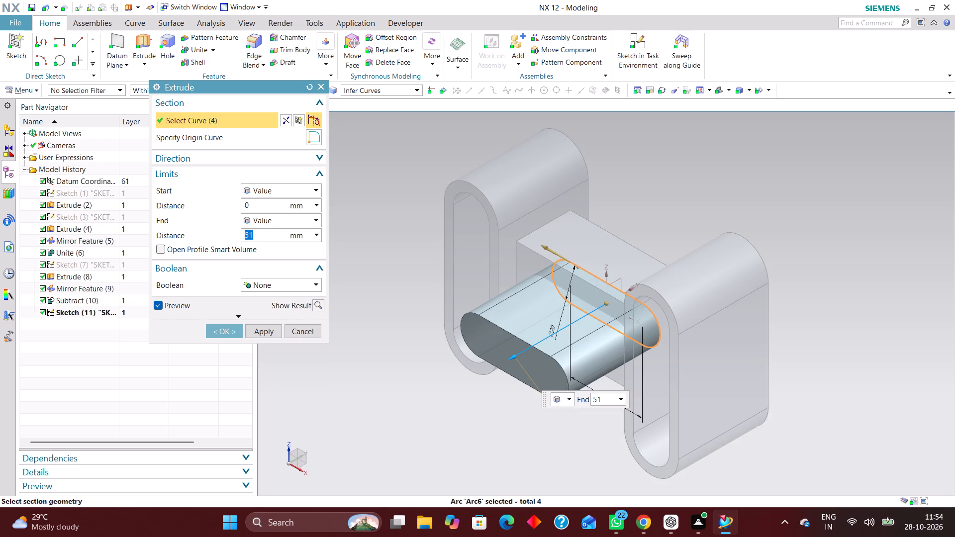
{"action": "left_click", "coordinate": [295, 186]}
{"action": "left_click", "coordinate": [293, 214]}
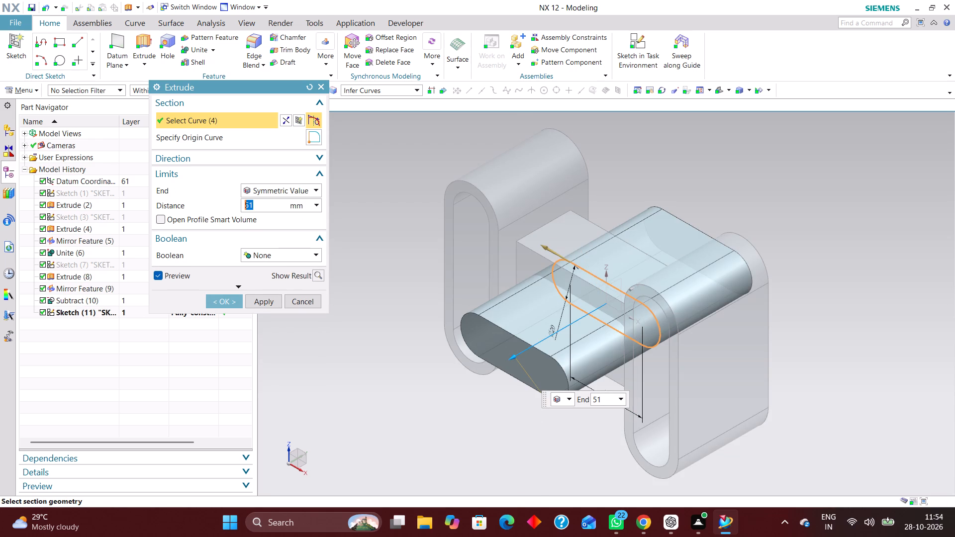
{"action": "middle_click_drag", "start_coordinate": [777, 276], "coordinate": [766, 259]}
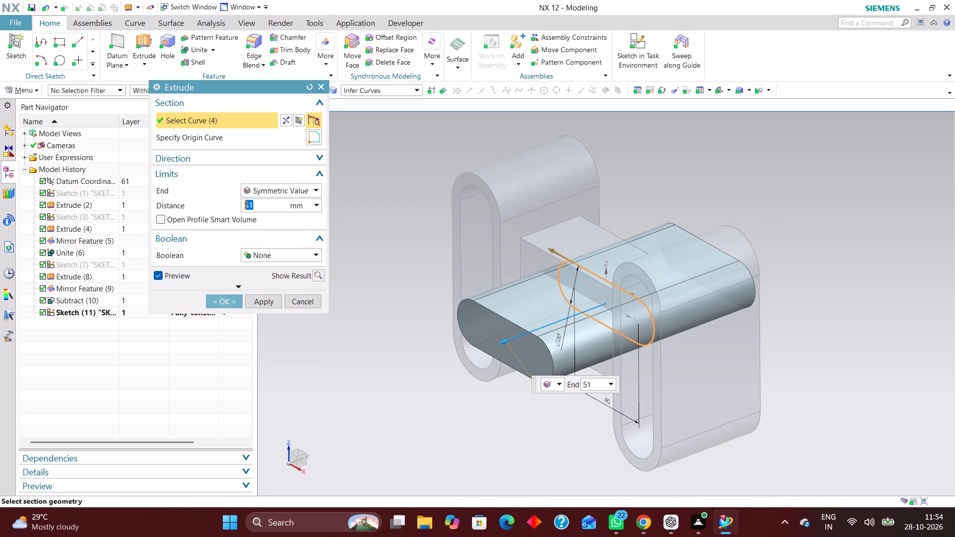
{"action": "left_click", "coordinate": [223, 303]}
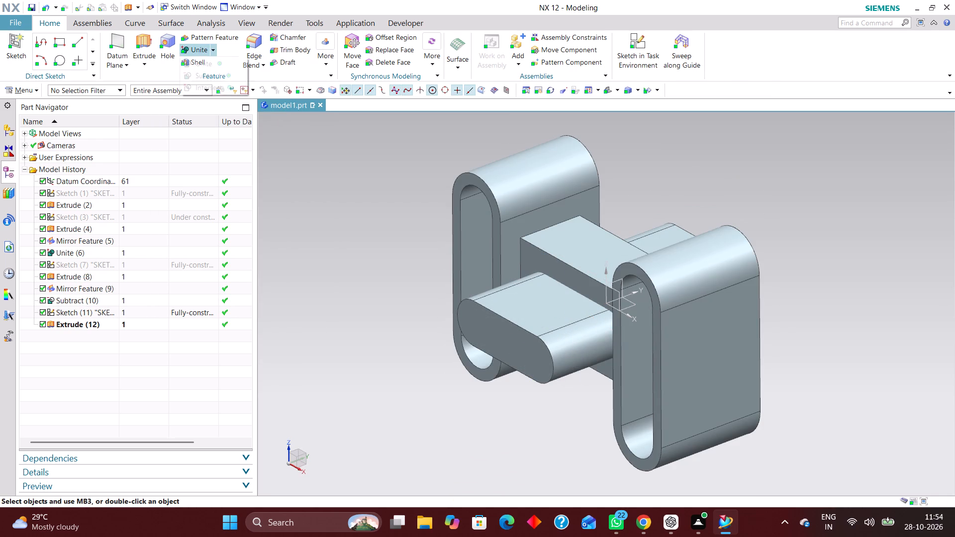
Subtract the extruded slot body from the connector body to cut the central block through.
{"action": "left_click", "coordinate": [215, 50]}
{"action": "left_click", "coordinate": [218, 75]}
{"action": "left_click", "coordinate": [474, 194]}
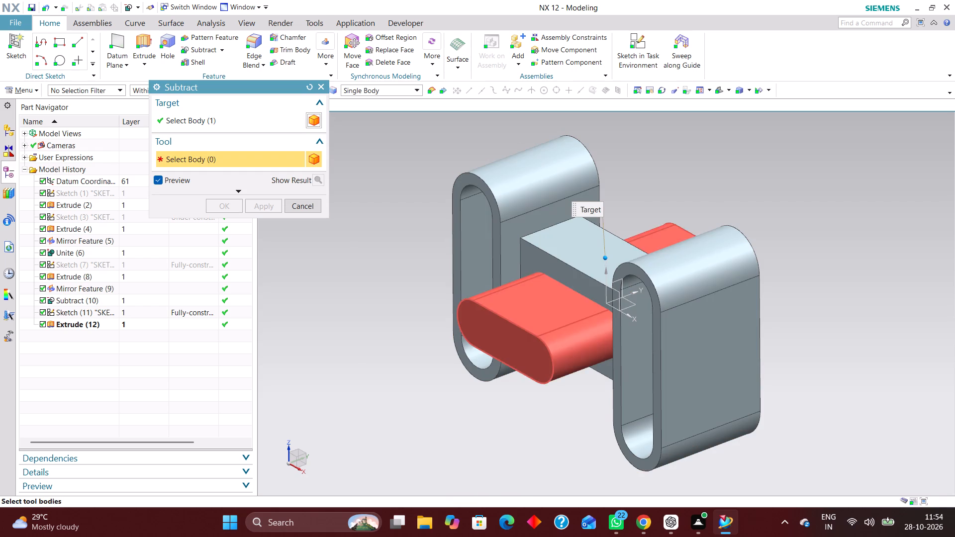
{"action": "left_click", "coordinate": [504, 313]}
{"action": "left_click", "coordinate": [222, 205]}
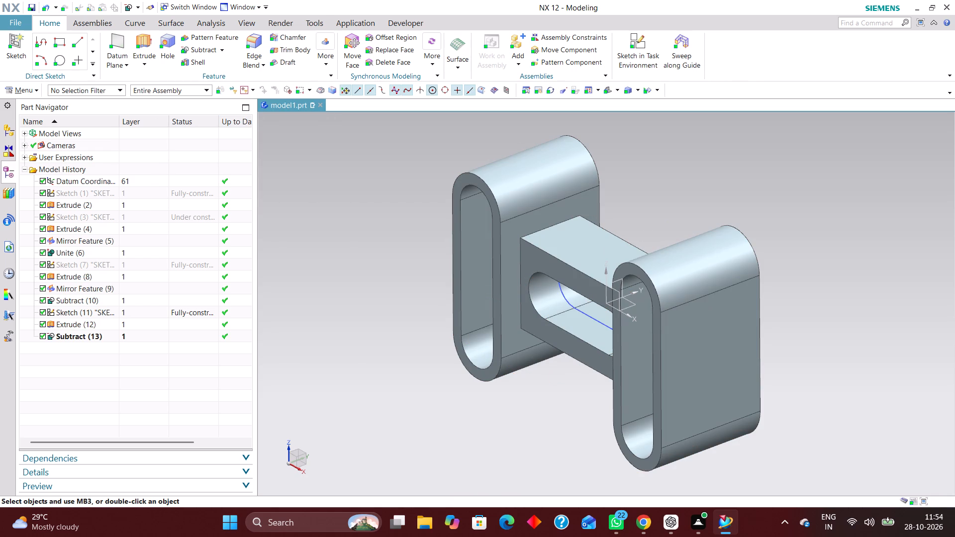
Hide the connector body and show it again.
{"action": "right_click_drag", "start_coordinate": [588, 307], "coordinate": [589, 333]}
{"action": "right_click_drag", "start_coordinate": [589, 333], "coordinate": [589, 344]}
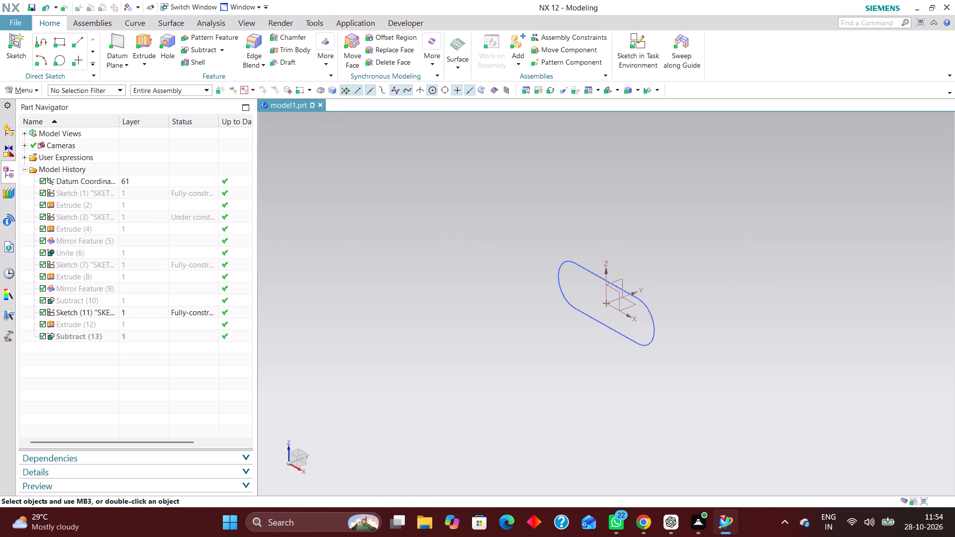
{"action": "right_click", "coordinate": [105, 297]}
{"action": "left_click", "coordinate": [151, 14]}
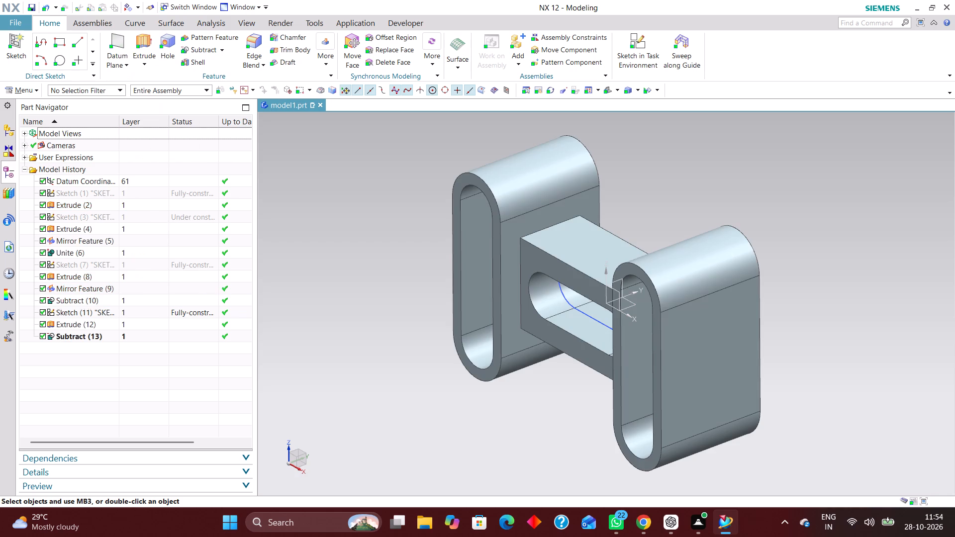
Hide the central slot sketch.
{"action": "right_click_drag", "start_coordinate": [592, 317], "coordinate": [588, 327]}
{"action": "left_click", "coordinate": [511, 404]}
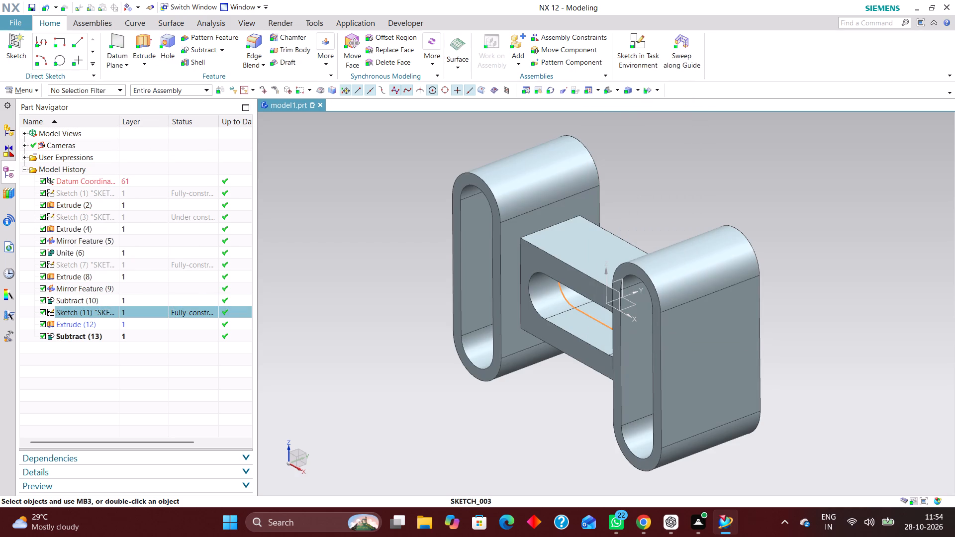
{"action": "right_click_drag", "start_coordinate": [585, 312], "coordinate": [586, 343]}
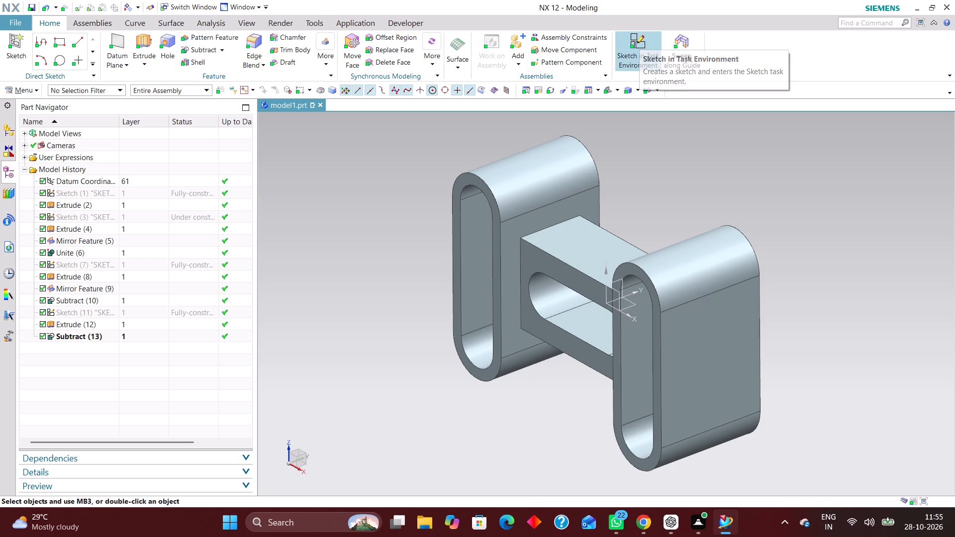
Start a Hole feature and place its sketch point near the middle of the right flange's outer flat face.
{"action": "left_click", "coordinate": [168, 45]}
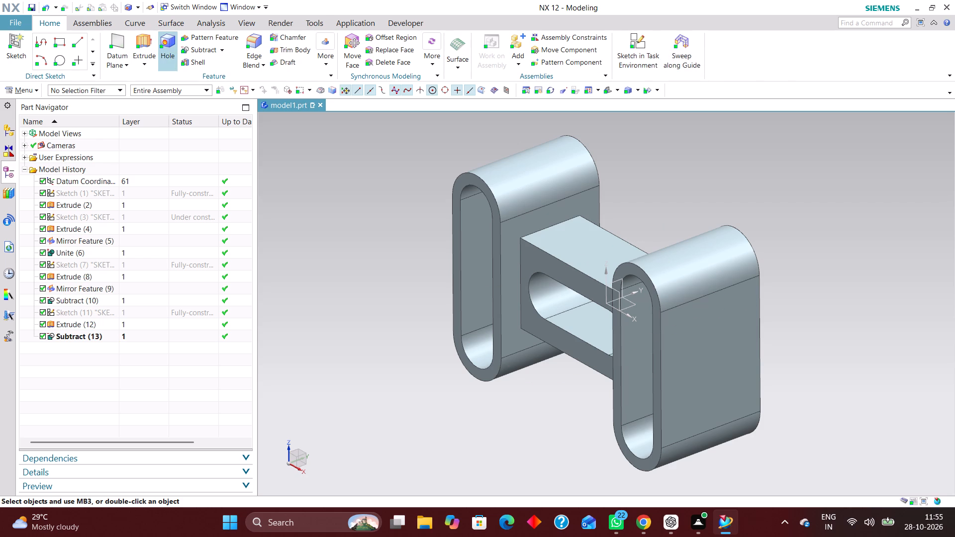
{"action": "left_click", "coordinate": [714, 353]}
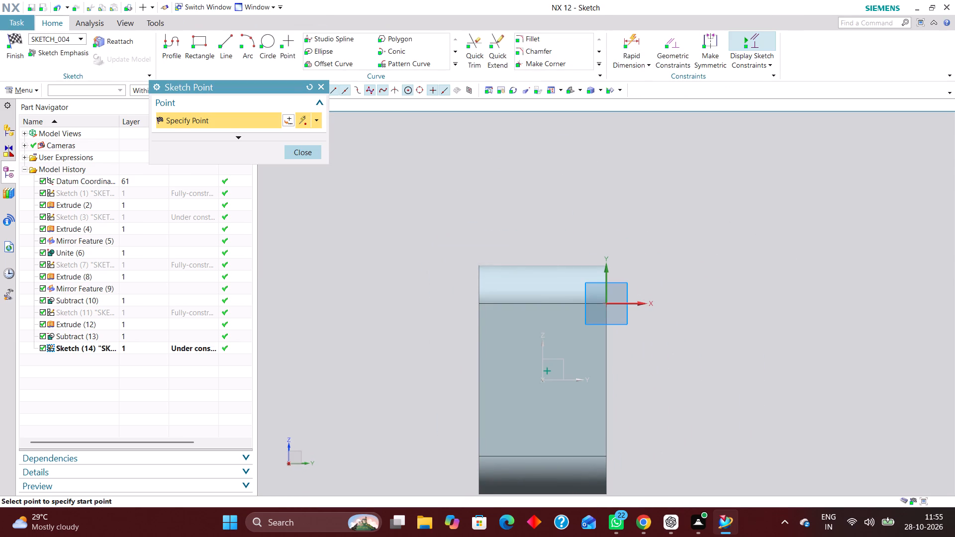
{"action": "left_click", "coordinate": [303, 154]}
Constrain the hole's sketch point onto the horizontal and vertical datum axes with Point on Curve constraints, and finish the sketch.
{"action": "left_click", "coordinate": [668, 37]}
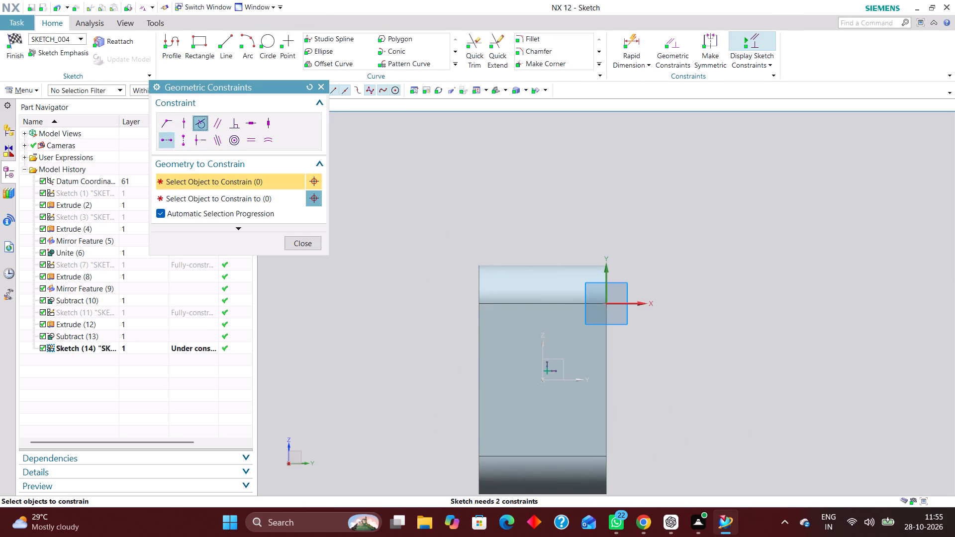
{"action": "left_click", "coordinate": [185, 124]}
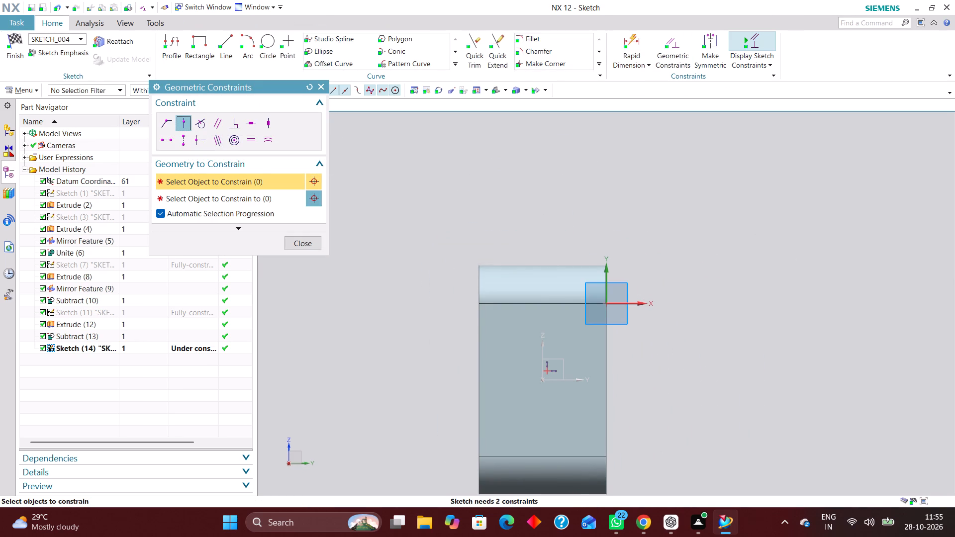
{"action": "left_click", "coordinate": [549, 369]}
{"action": "scroll", "coordinate": [545, 388], "scroll_direction": "up", "scroll_amount": 13}
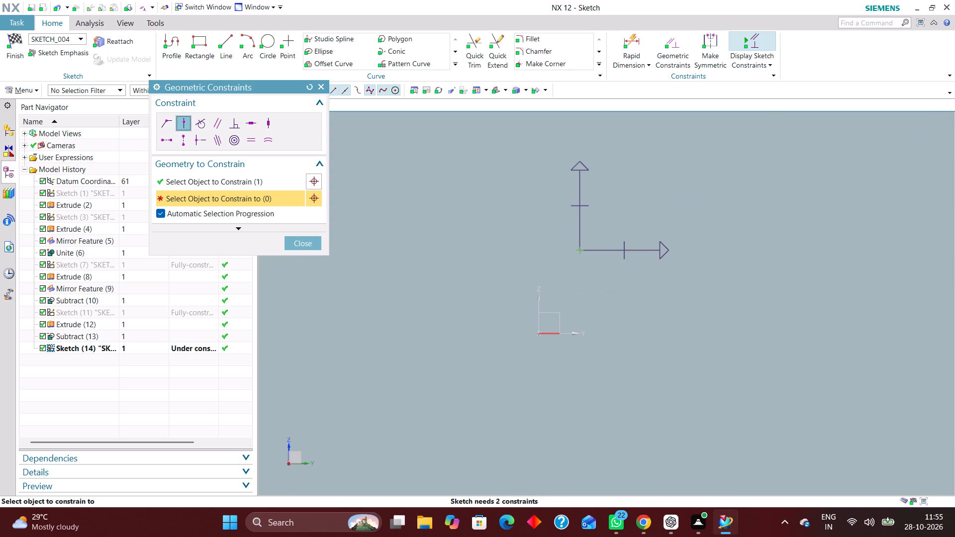
{"action": "left_click", "coordinate": [539, 334]}
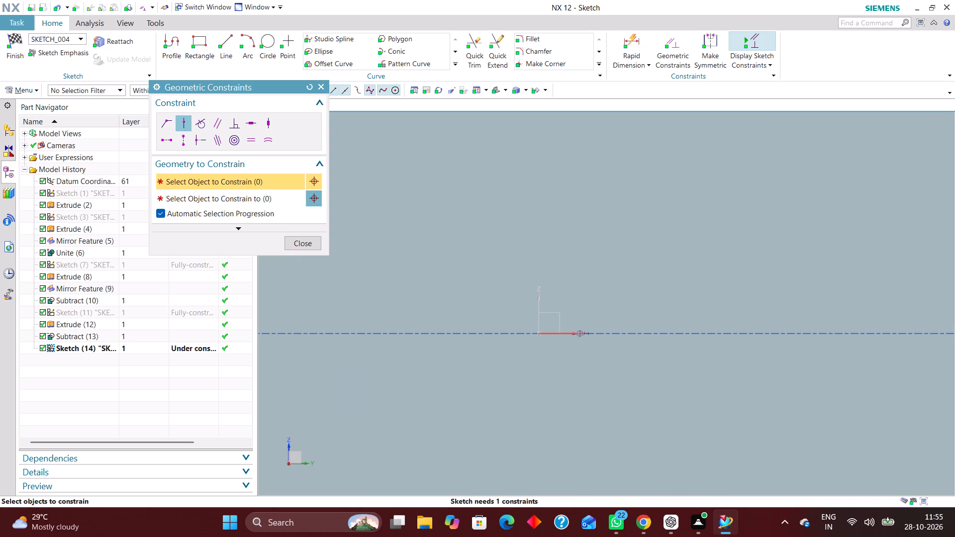
{"action": "left_click", "coordinate": [580, 332]}
{"action": "left_click", "coordinate": [540, 301]}
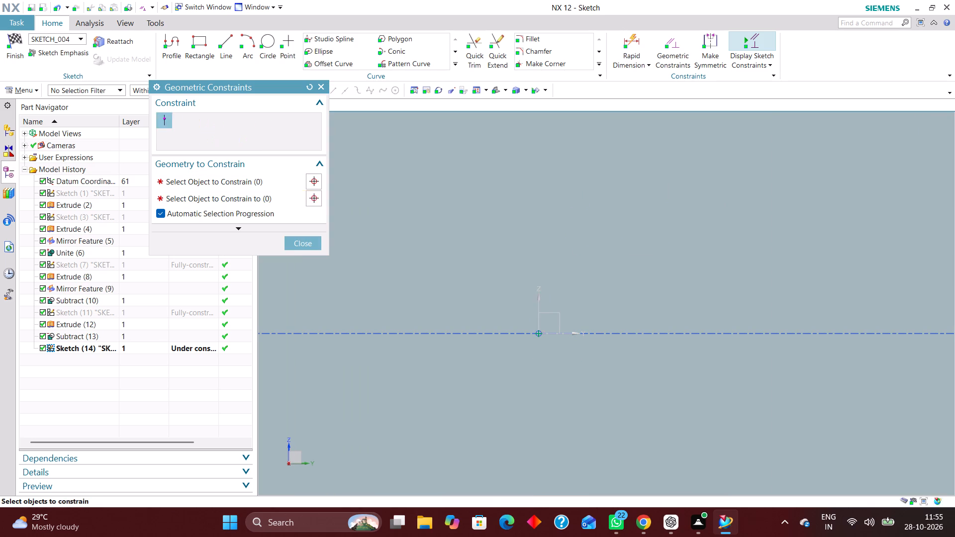
{"action": "scroll", "coordinate": [599, 344], "scroll_direction": "down", "scroll_amount": 10}
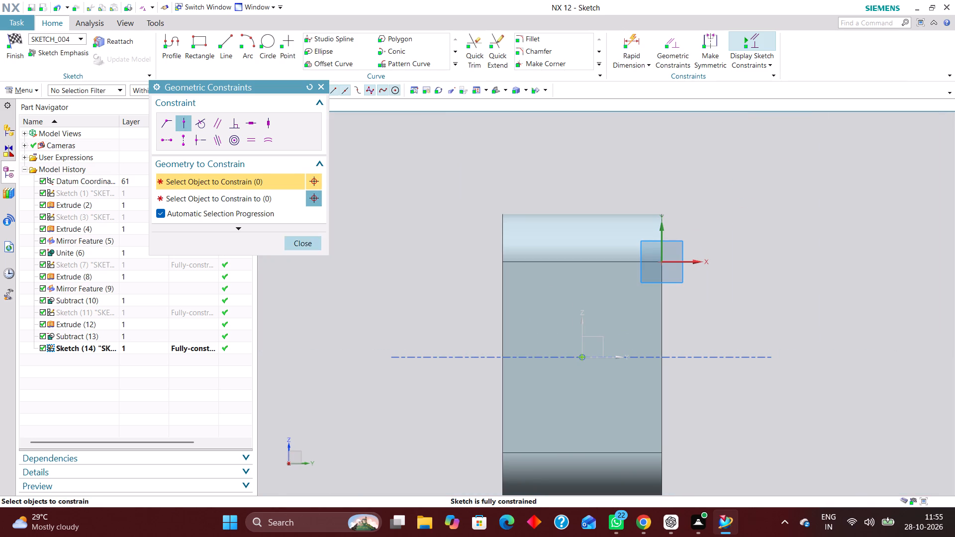
{"action": "left_click", "coordinate": [301, 243]}
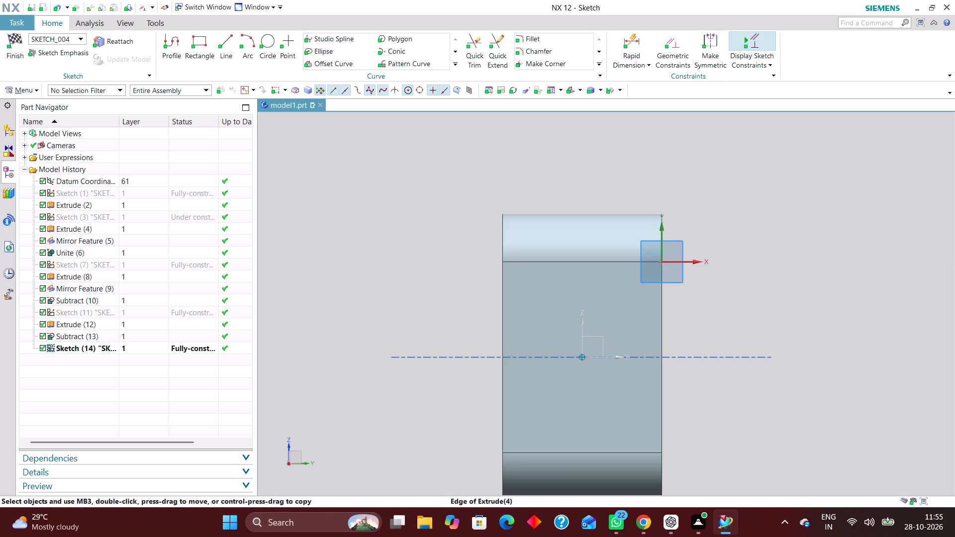
{"action": "left_click", "coordinate": [7, 37]}
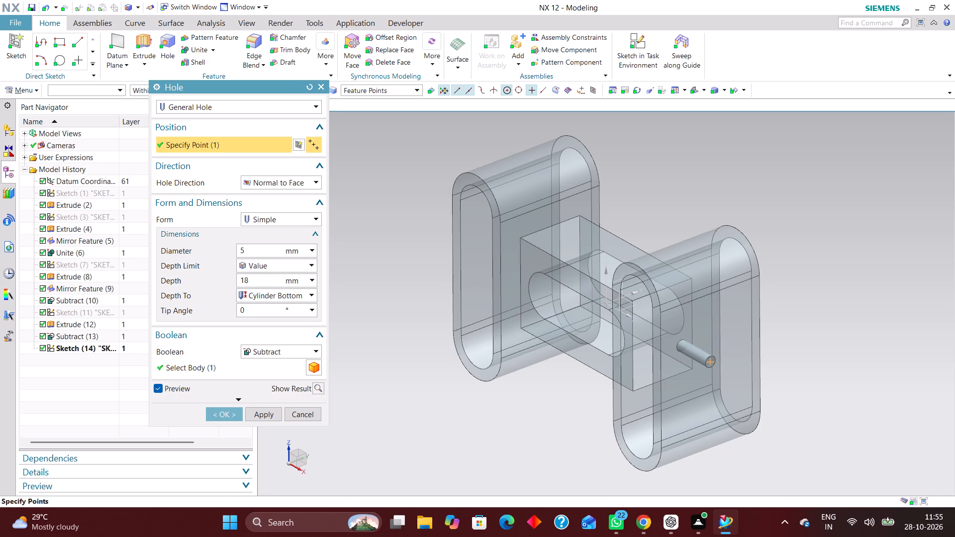
Set the hole's diameter to 15 mm and create the simple hole in the flange's outer face.
{"action": "left_click_drag", "start_coordinate": [252, 252], "coordinate": [219, 248]}
{"action": "type", "text": "15"}
{"action": "key", "text": "Return"}
{"action": "left_click", "coordinate": [279, 266]}
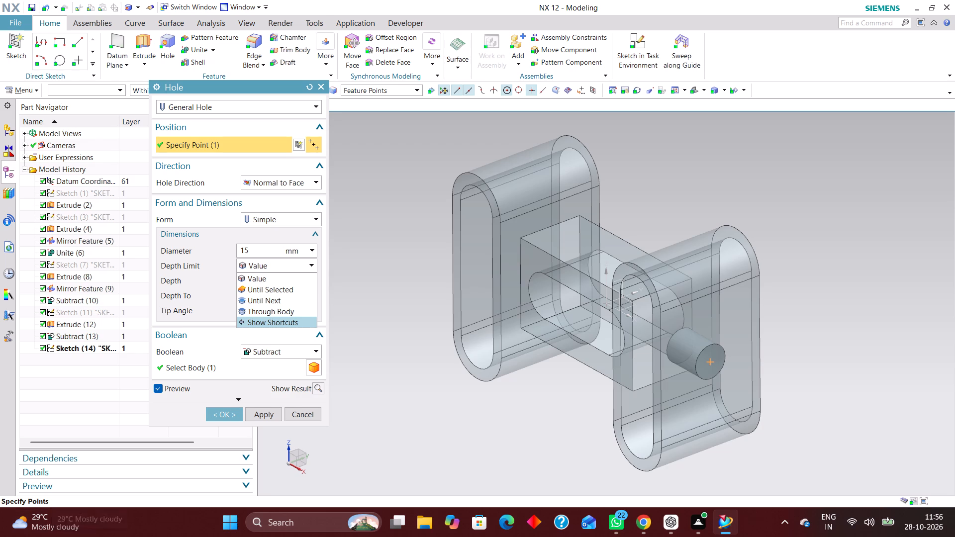
{"action": "scroll", "coordinate": [623, 217], "scroll_direction": "down", "scroll_amount": 2}
{"action": "middle_click_drag", "start_coordinate": [743, 361], "coordinate": [793, 320]}
{"action": "middle_click_drag", "start_coordinate": [796, 385], "coordinate": [829, 345]}
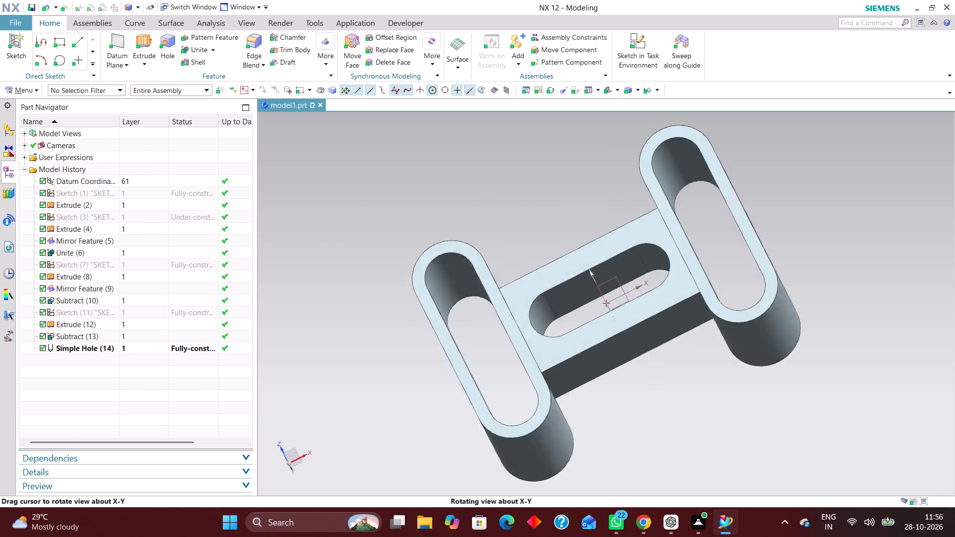
{"action": "middle_click_drag", "start_coordinate": [829, 345], "coordinate": [815, 389]}
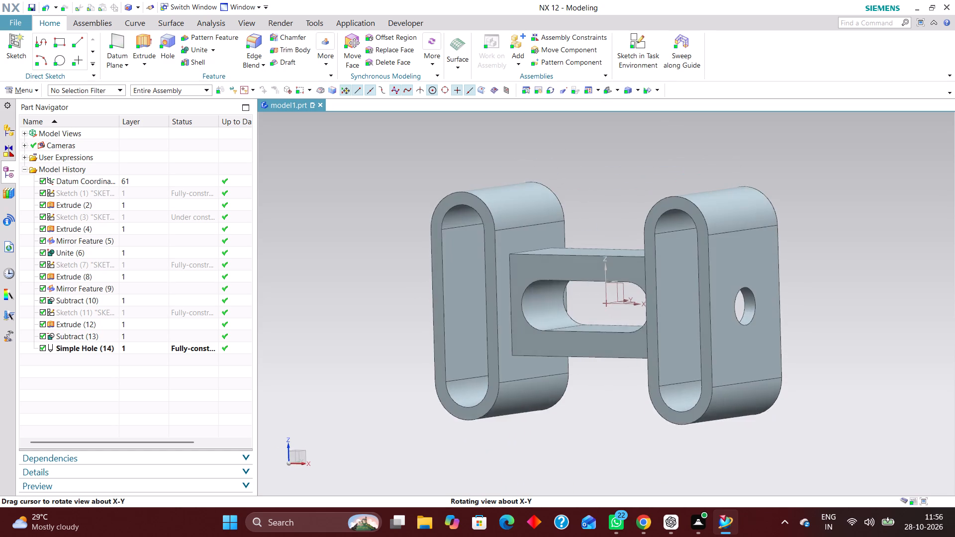
{"action": "middle_click_drag", "start_coordinate": [815, 389], "coordinate": [815, 393]}
Edit the flange hole's depth: try the Until Next and Through Body limits, return to Value and set 30 mm.
{"action": "double_click", "coordinate": [750, 317]}
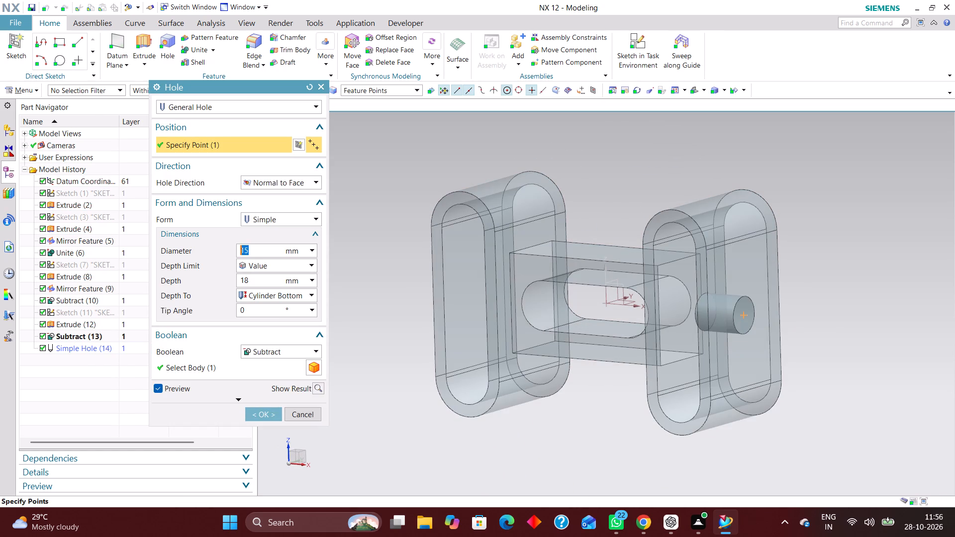
{"action": "left_click_drag", "start_coordinate": [265, 282], "coordinate": [187, 283]}
{"action": "left_click", "coordinate": [281, 267]}
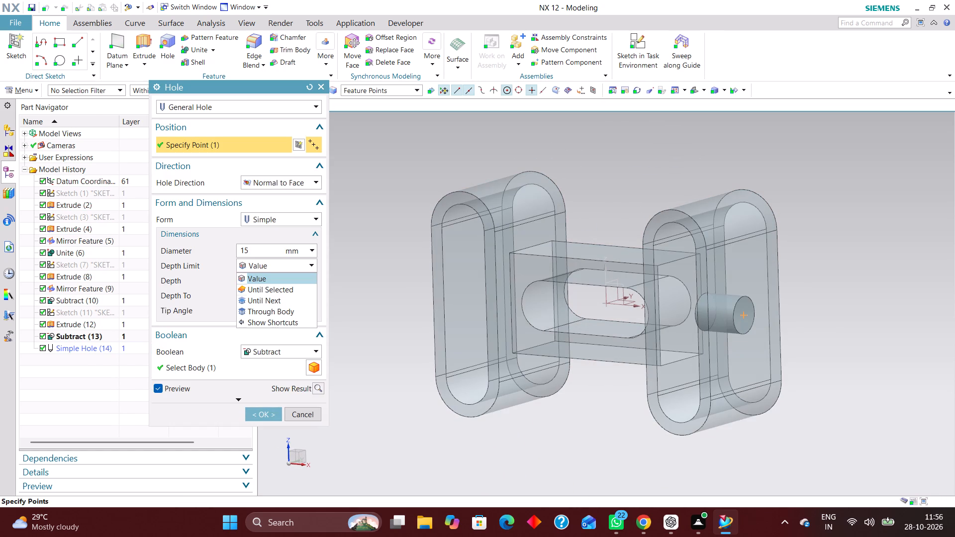
{"action": "left_click", "coordinate": [284, 298]}
{"action": "left_click", "coordinate": [289, 268]}
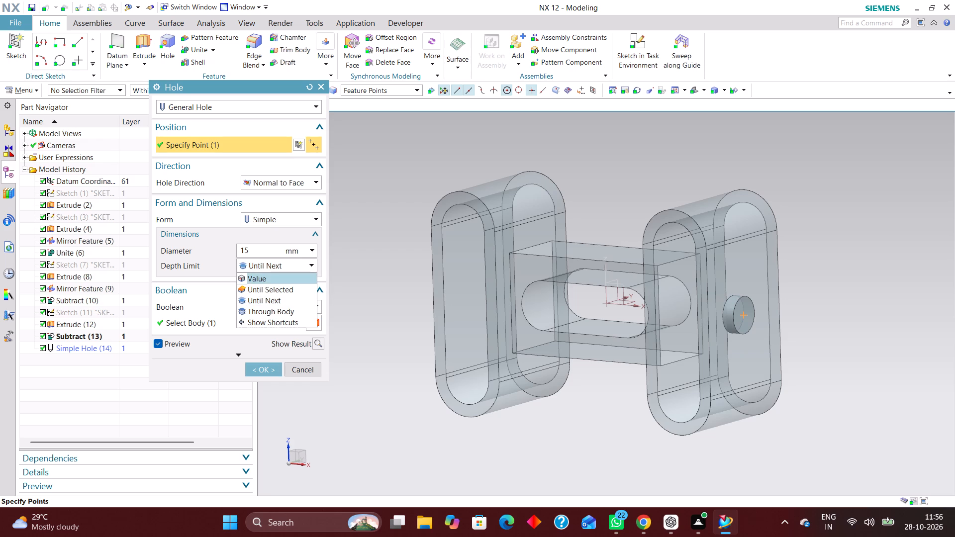
{"action": "left_click", "coordinate": [285, 309]}
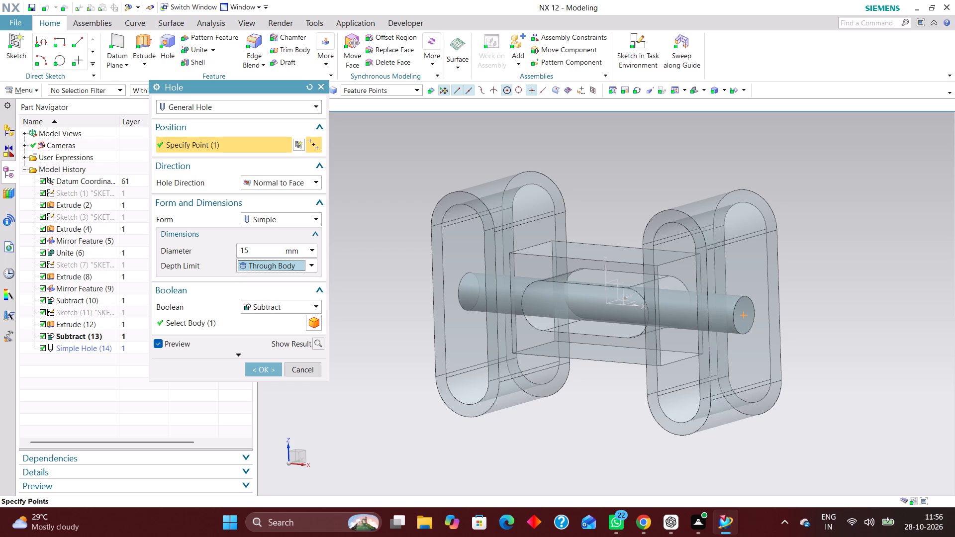
{"action": "left_click", "coordinate": [311, 264]}
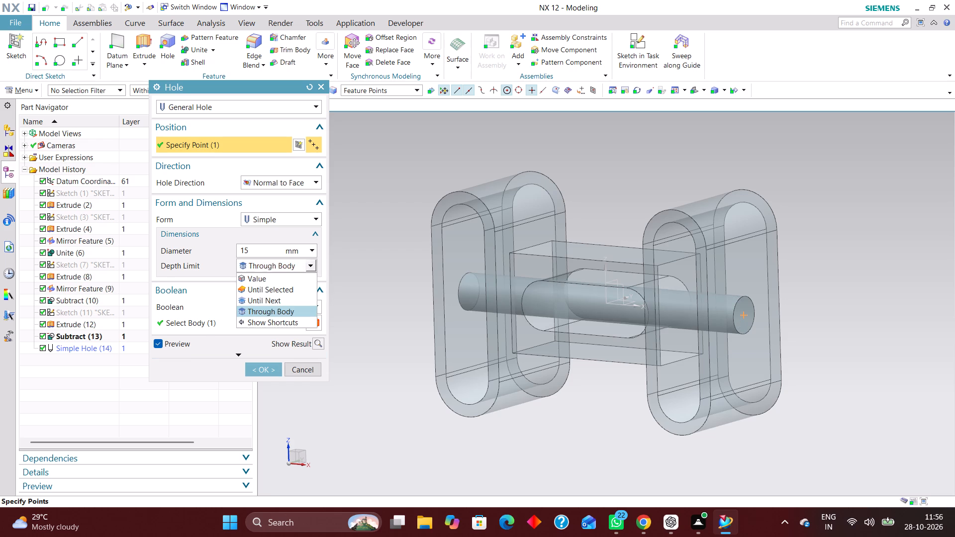
{"action": "left_click", "coordinate": [288, 277]}
{"action": "left_click_drag", "start_coordinate": [272, 283], "coordinate": [185, 285]}
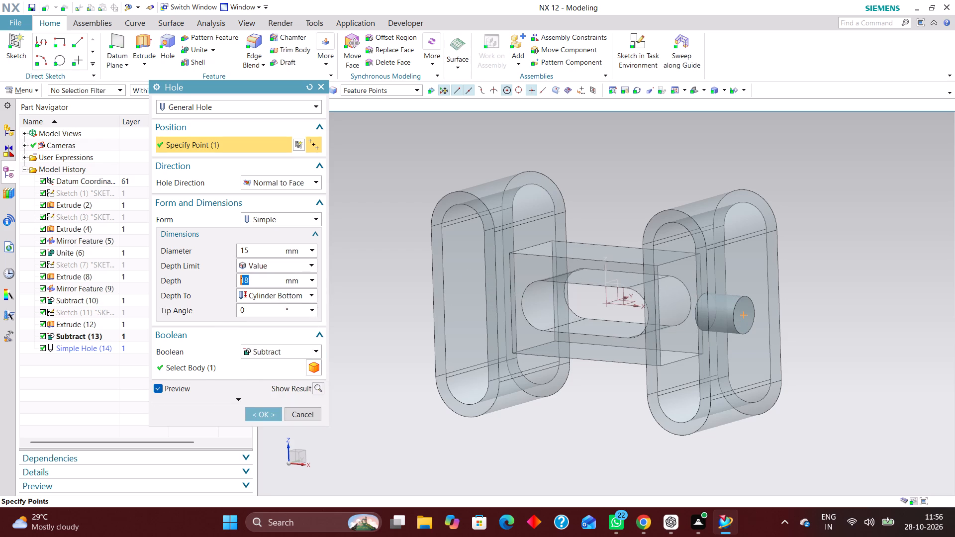
{"action": "type", "text": "30"}
{"action": "key", "text": "Return"}
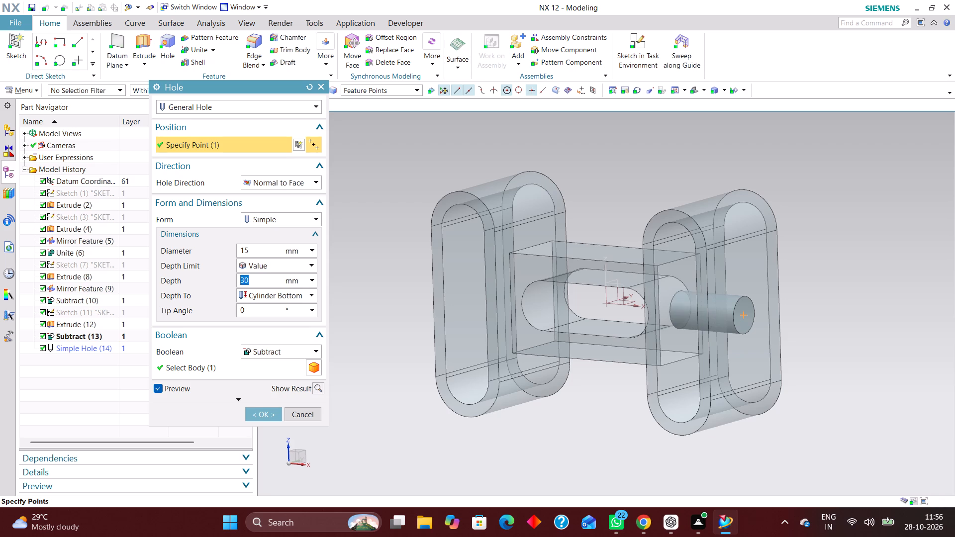
{"action": "middle_click_drag", "start_coordinate": [535, 464], "coordinate": [568, 453]}
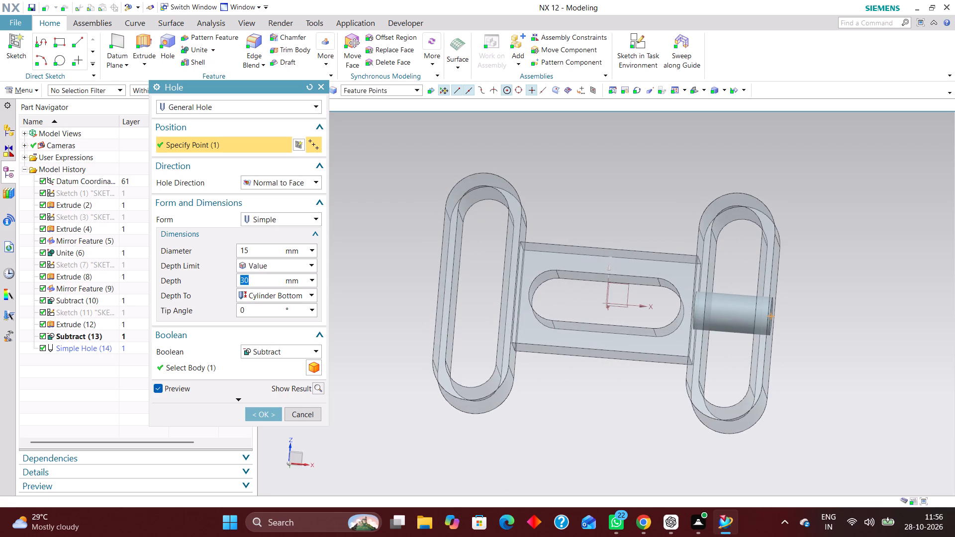
{"action": "left_click", "coordinate": [259, 415]}
Examine the connector from several angles to check how the hole passes through the flange walls.
{"action": "middle_click_drag", "start_coordinate": [643, 425], "coordinate": [562, 427]}
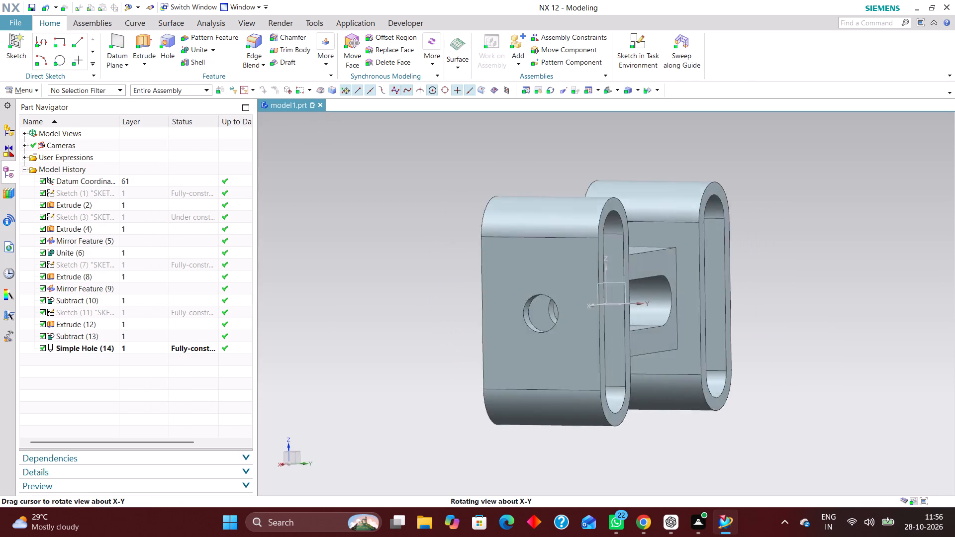
{"action": "middle_click_drag", "start_coordinate": [562, 427], "coordinate": [618, 434]}
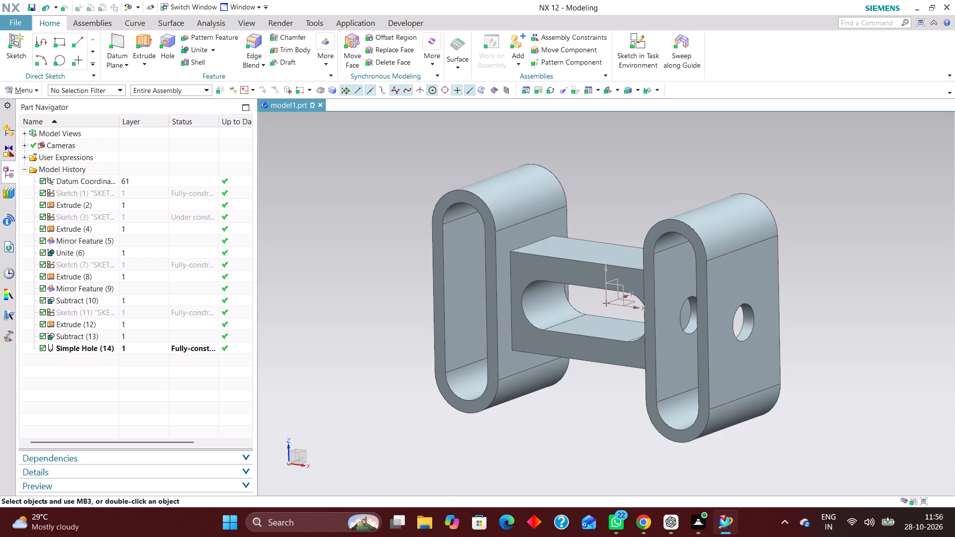
{"action": "middle_click_drag", "start_coordinate": [600, 432], "coordinate": [647, 426]}
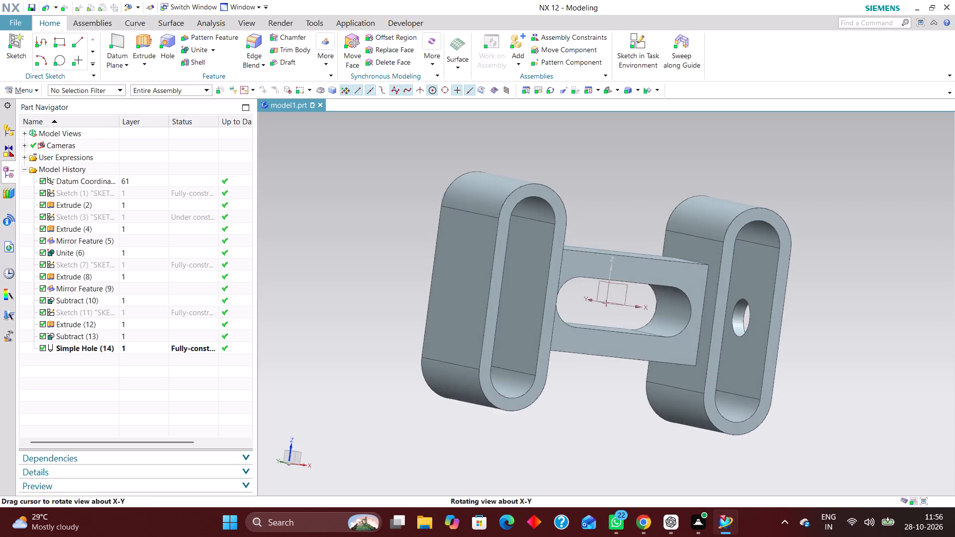
{"action": "middle_click_drag", "start_coordinate": [647, 426], "coordinate": [594, 424]}
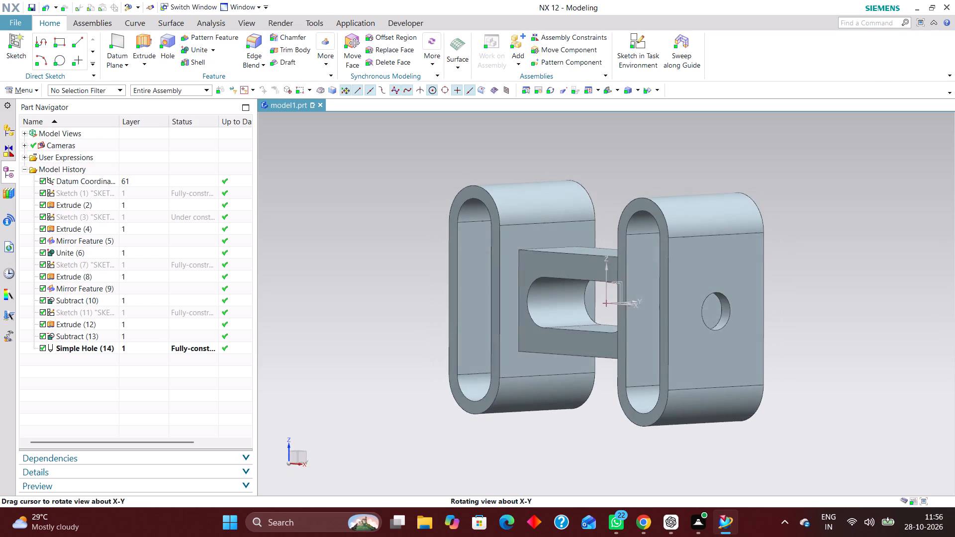
{"action": "middle_click_drag", "start_coordinate": [594, 424], "coordinate": [637, 432]}
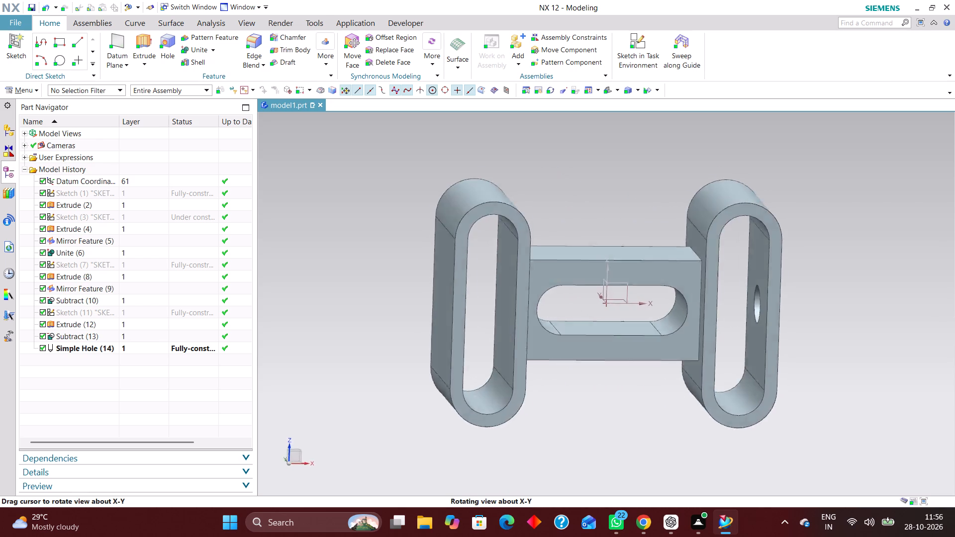
{"action": "middle_click_drag", "start_coordinate": [637, 432], "coordinate": [627, 436]}
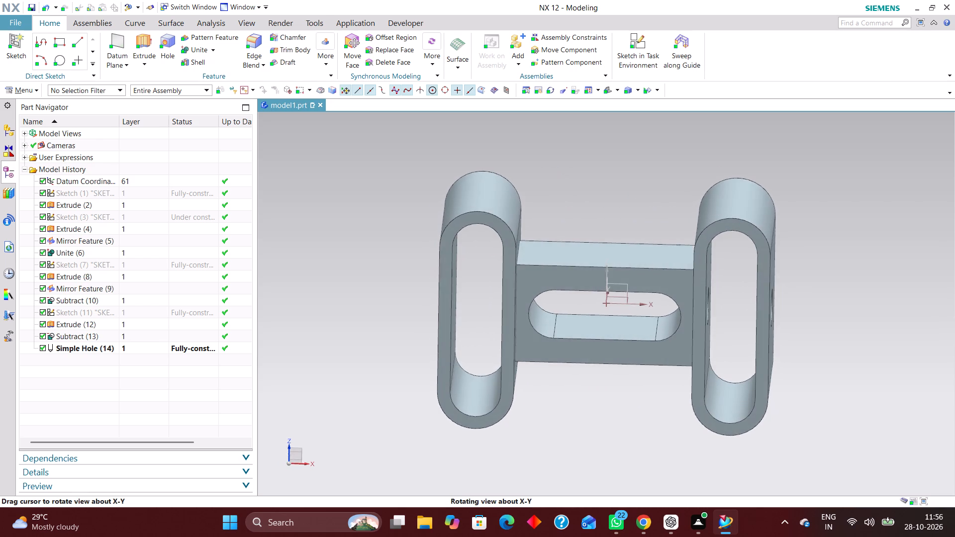
{"action": "middle_click_drag", "start_coordinate": [627, 436], "coordinate": [634, 438]}
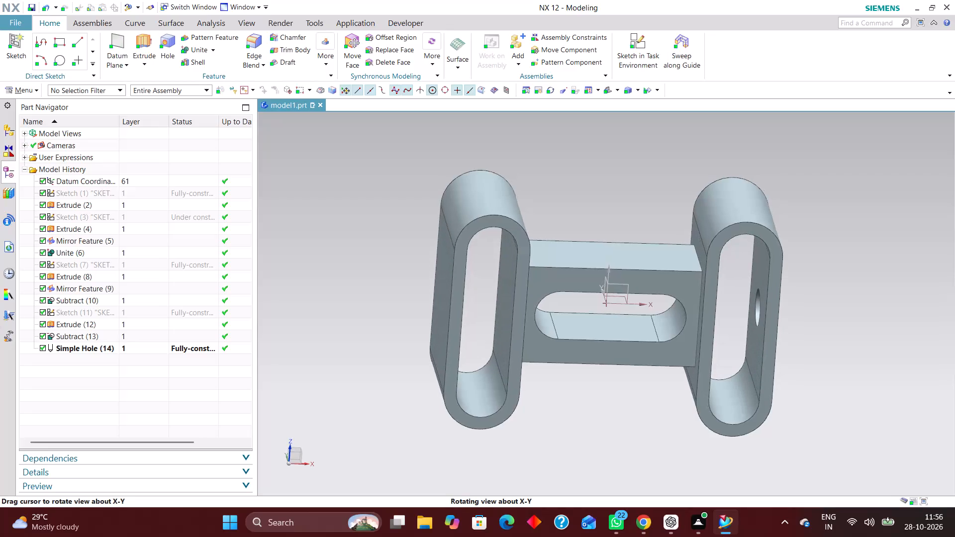
{"action": "middle_click_drag", "start_coordinate": [634, 438], "coordinate": [631, 440]}
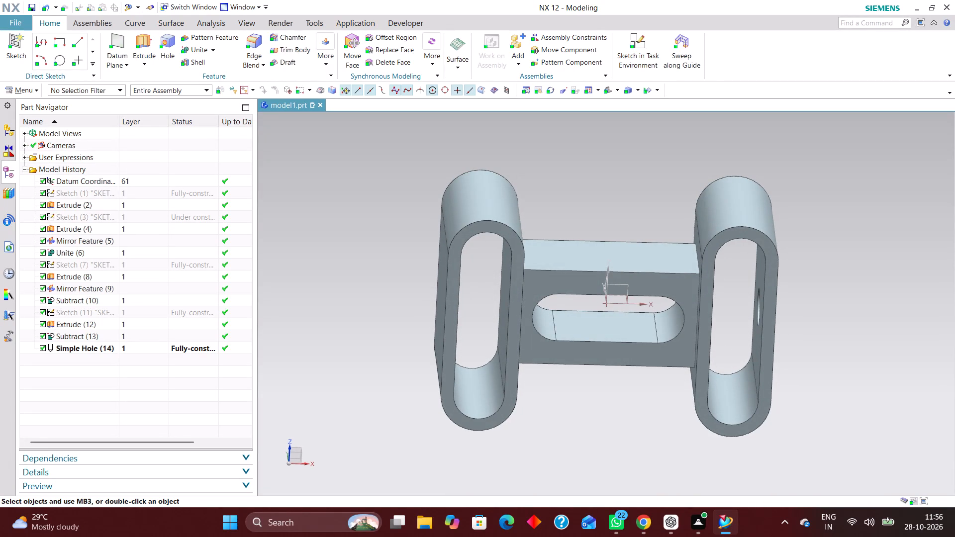
{"action": "scroll", "coordinate": [557, 412], "scroll_direction": "down", "scroll_amount": 1}
{"action": "middle_click_drag", "start_coordinate": [724, 424], "coordinate": [702, 416]}
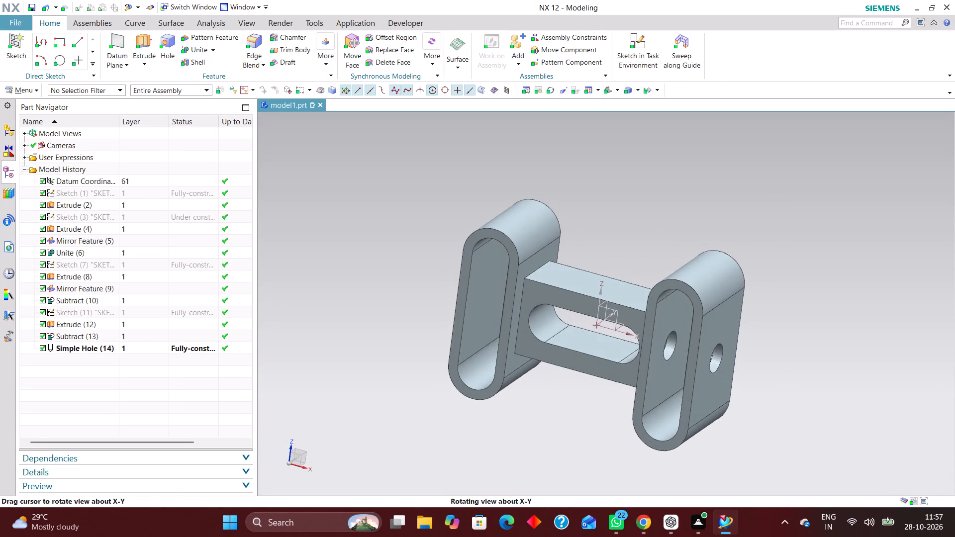
{"action": "middle_click_drag", "start_coordinate": [702, 416], "coordinate": [702, 416]}
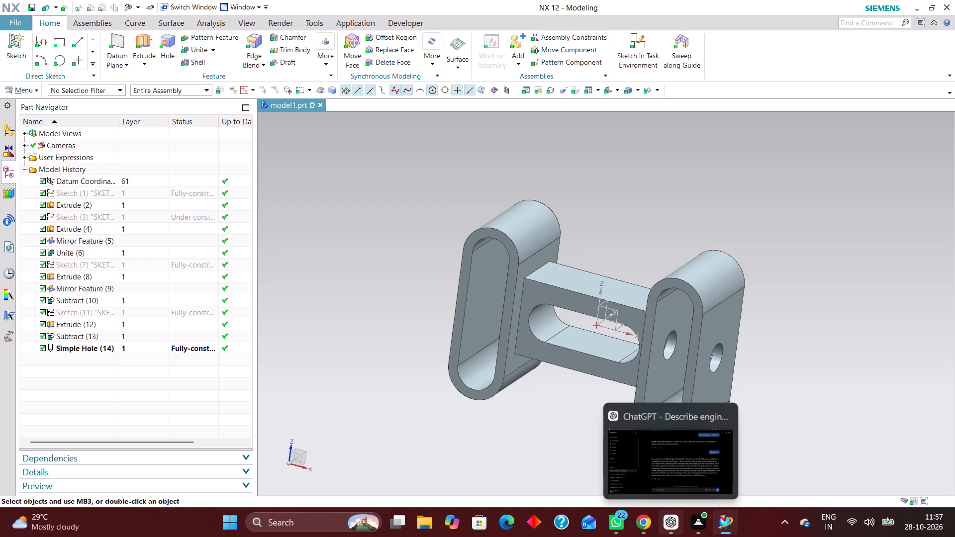
Create a one-plane section view of the connector on the Z plane at zero offset and examine the cut through the flange hole.
{"action": "key", "text": "ctrl+h"}
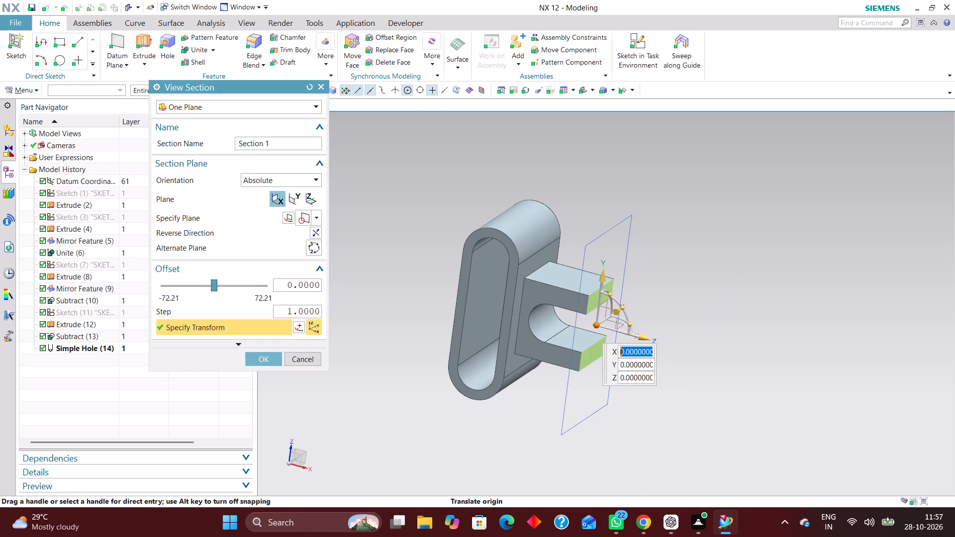
{"action": "left_click", "coordinate": [291, 198]}
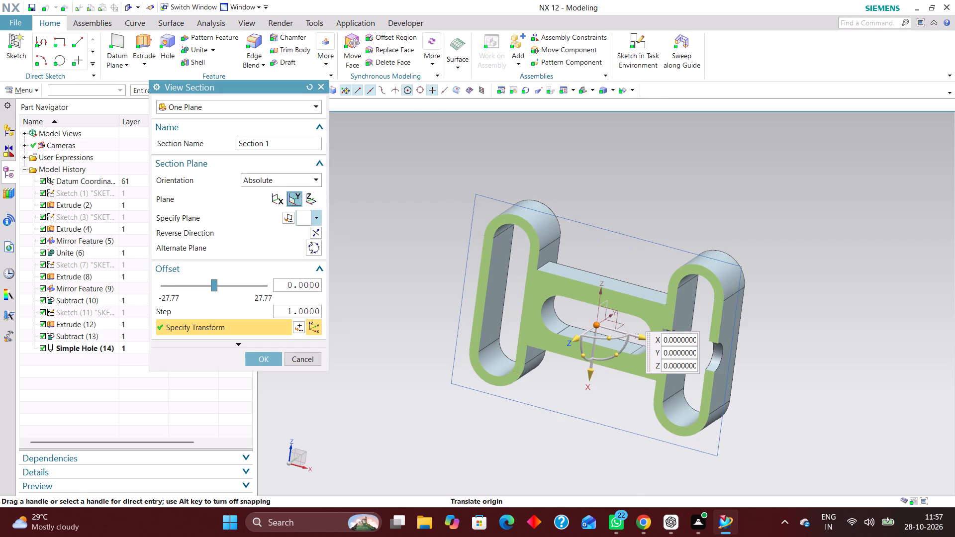
{"action": "left_click", "coordinate": [308, 194]}
{"action": "middle_click_drag", "start_coordinate": [715, 238], "coordinate": [729, 292]}
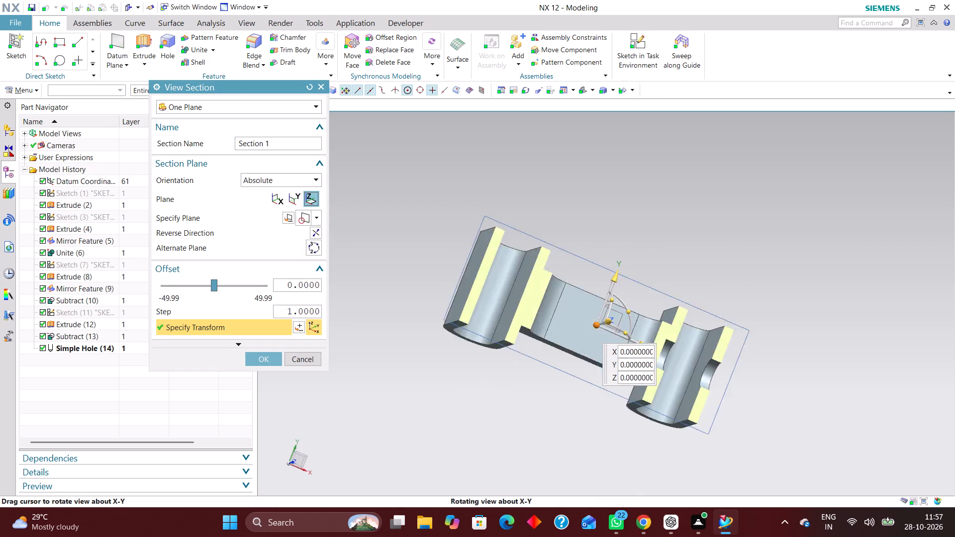
{"action": "middle_click_drag", "start_coordinate": [729, 292], "coordinate": [718, 306]}
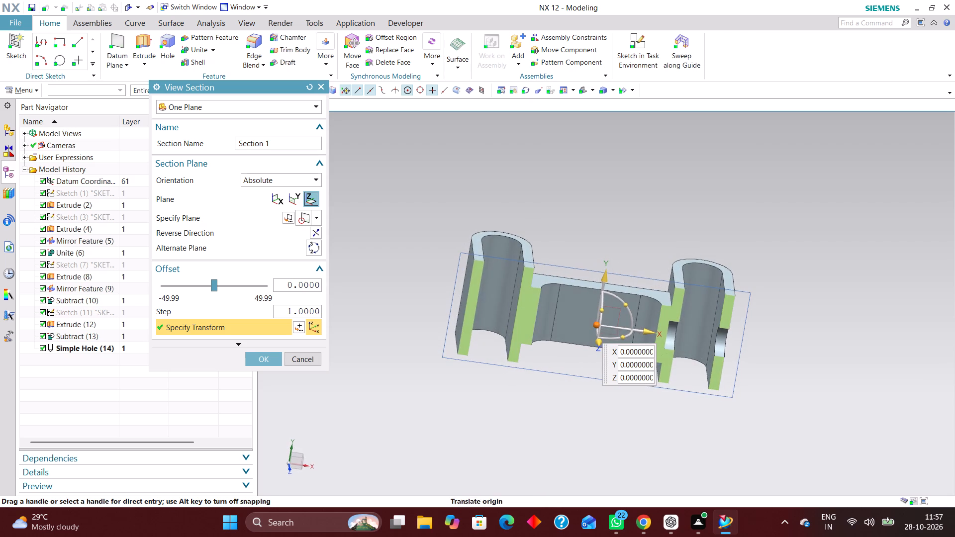
{"action": "right_click_drag", "start_coordinate": [783, 229], "coordinate": [741, 226]}
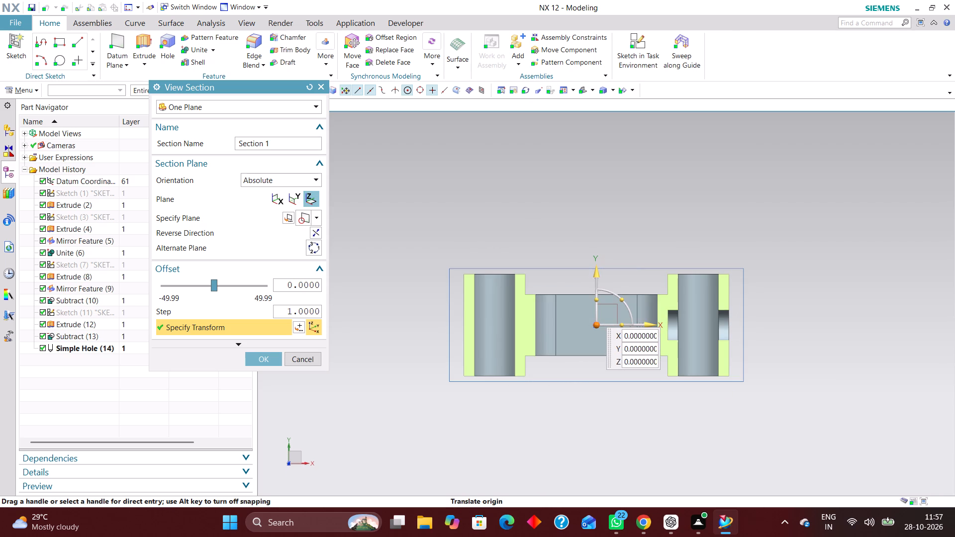
{"action": "scroll", "coordinate": [704, 448], "scroll_direction": "up", "scroll_amount": 2}
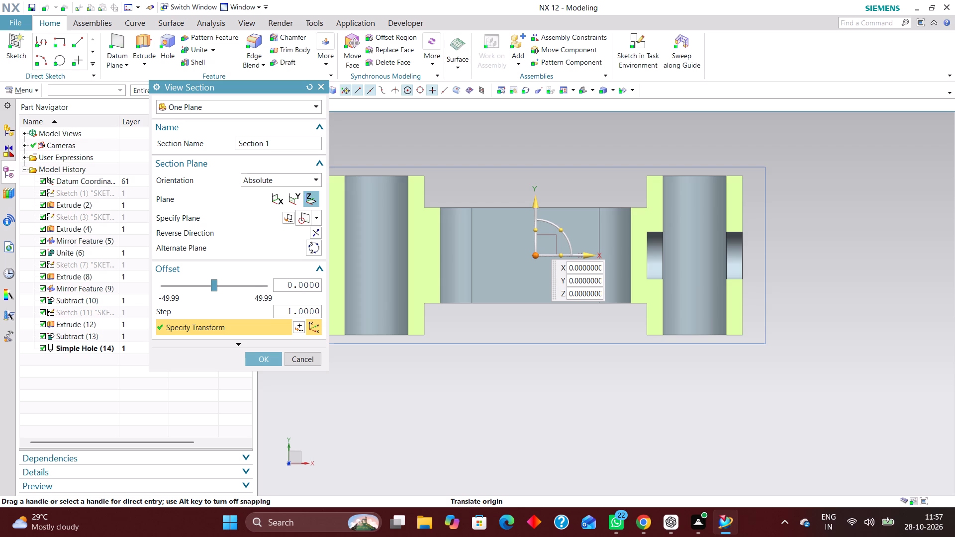
{"action": "middle_click_drag", "start_coordinate": [562, 353], "coordinate": [563, 311]}
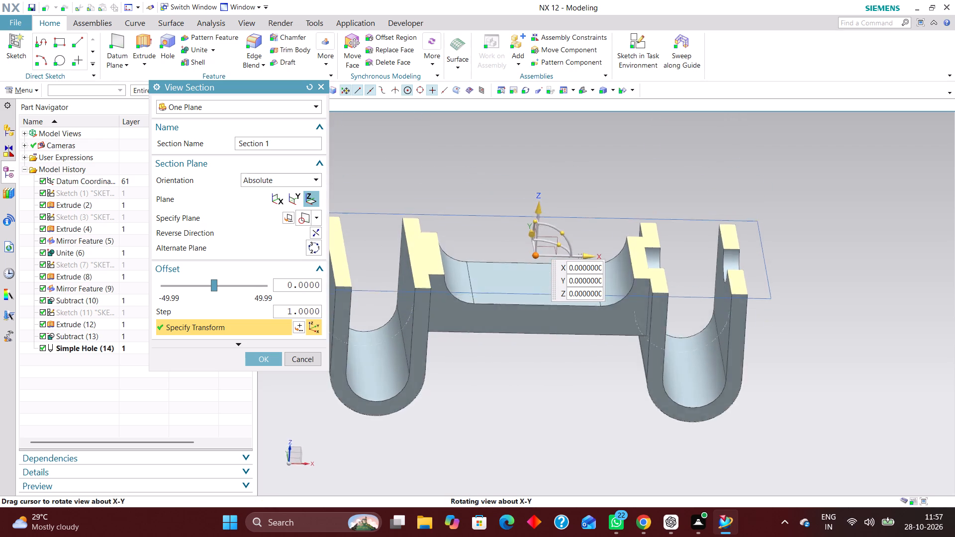
{"action": "middle_click_drag", "start_coordinate": [563, 311], "coordinate": [555, 356]}
{"action": "scroll", "coordinate": [556, 355], "scroll_direction": "up", "scroll_amount": 1}
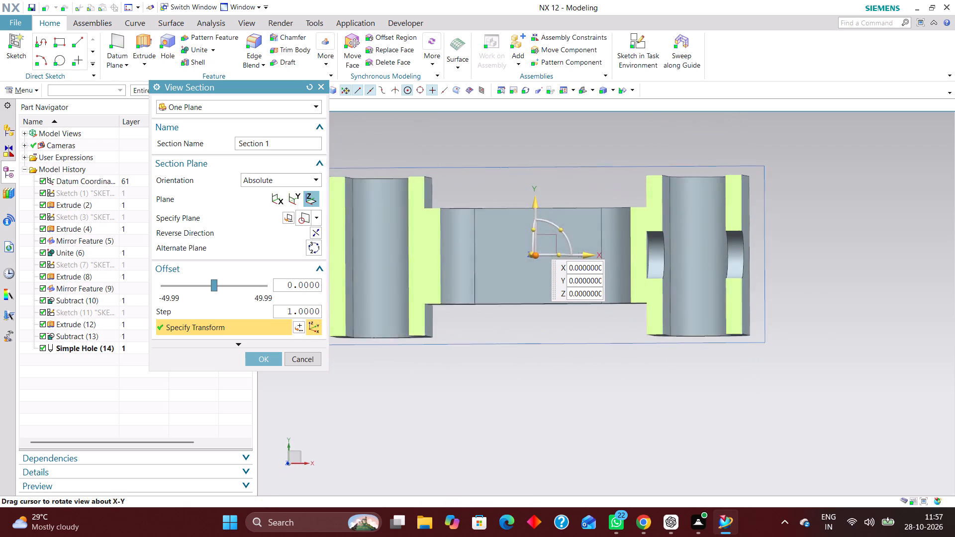
{"action": "left_click", "coordinate": [257, 358]}
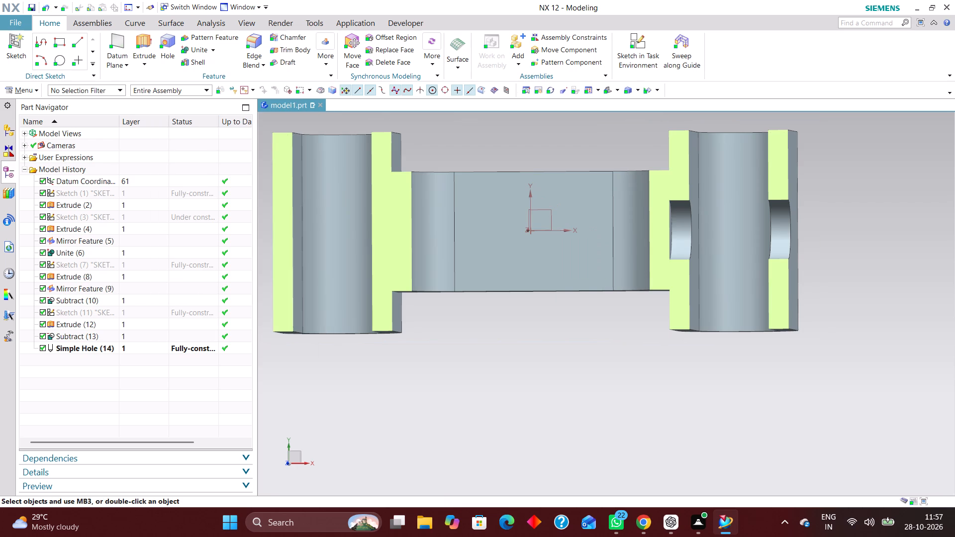
{"action": "right_click_drag", "start_coordinate": [659, 423], "coordinate": [602, 417]}
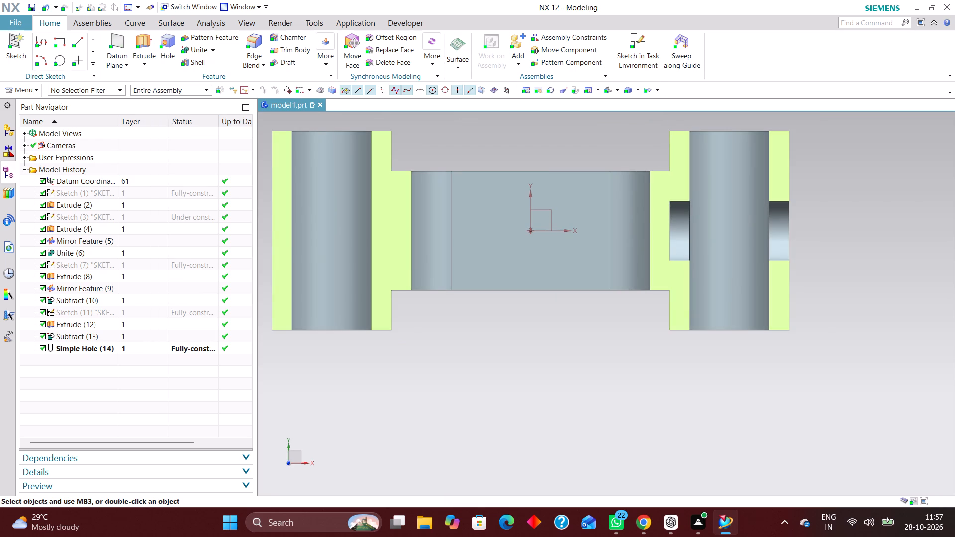
{"action": "scroll", "coordinate": [479, 383], "scroll_direction": "down", "scroll_amount": 2}
{"action": "middle_click", "coordinate": [552, 385]}
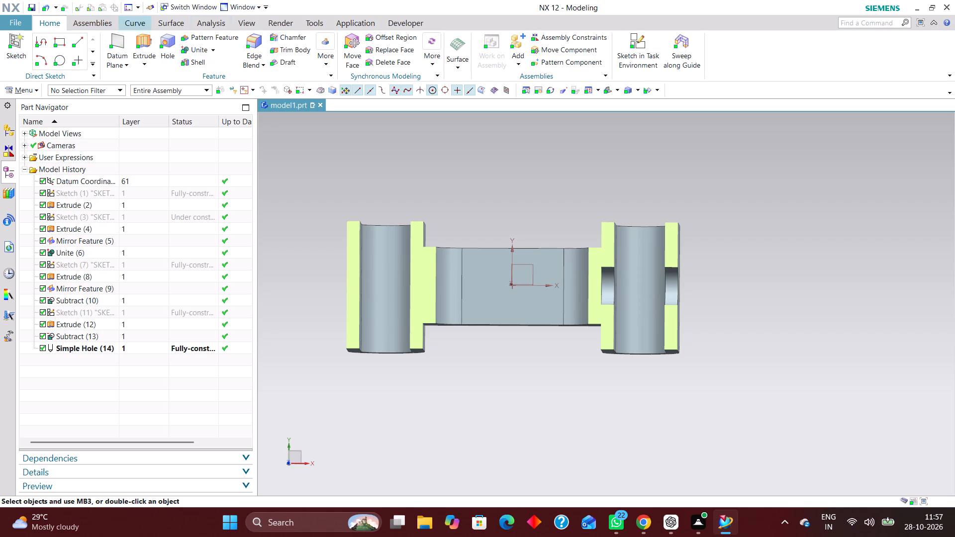
Measure the central link's thickness between its two opposite slotted faces with Simple Distance.
{"action": "left_click", "coordinate": [216, 20]}
{"action": "left_click", "coordinate": [25, 52]}
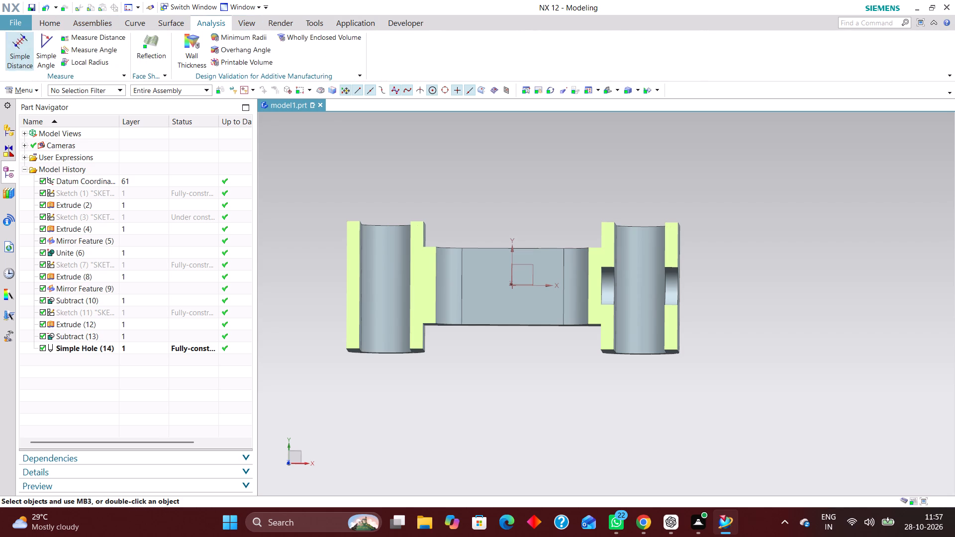
{"action": "middle_click_drag", "start_coordinate": [485, 198], "coordinate": [478, 241]}
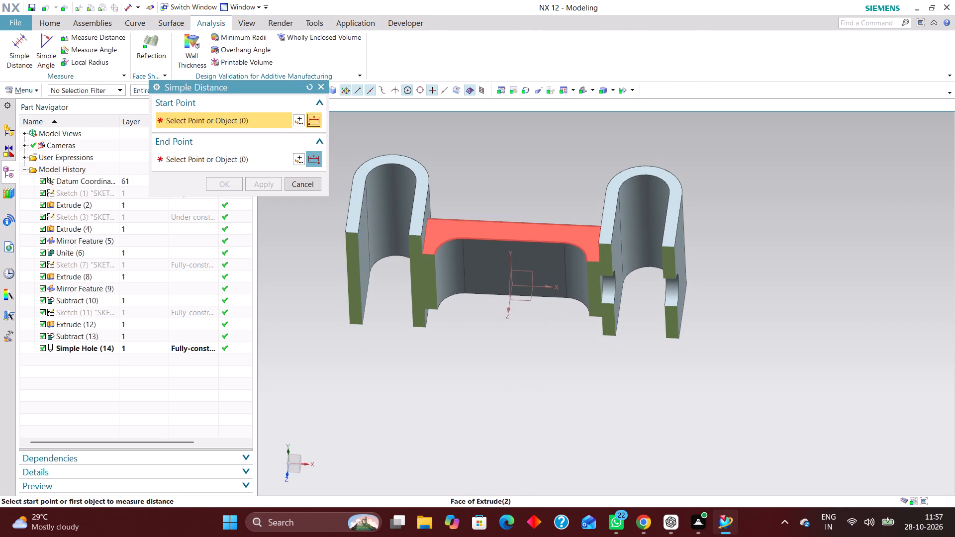
{"action": "left_click", "coordinate": [501, 230]}
{"action": "middle_click_drag", "start_coordinate": [520, 312], "coordinate": [517, 245]}
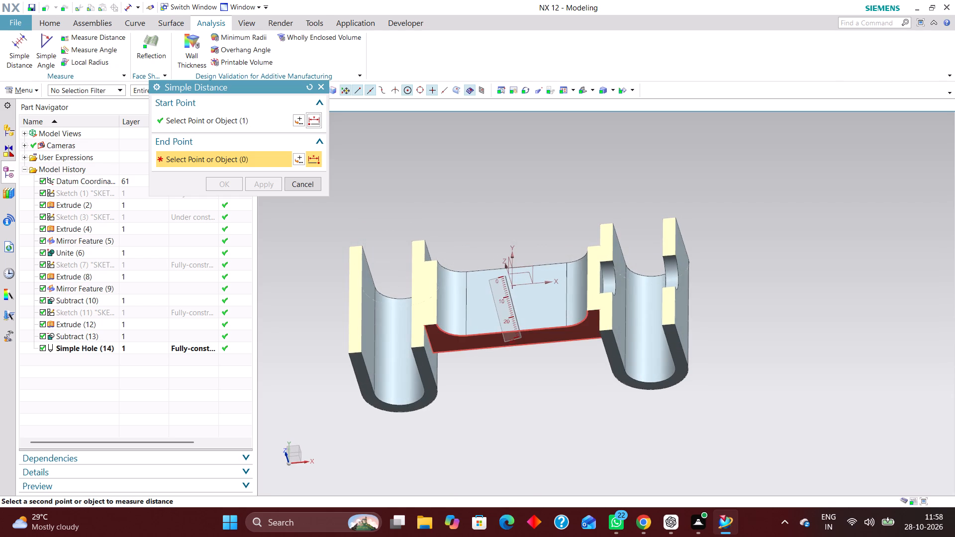
{"action": "left_click", "coordinate": [519, 339]}
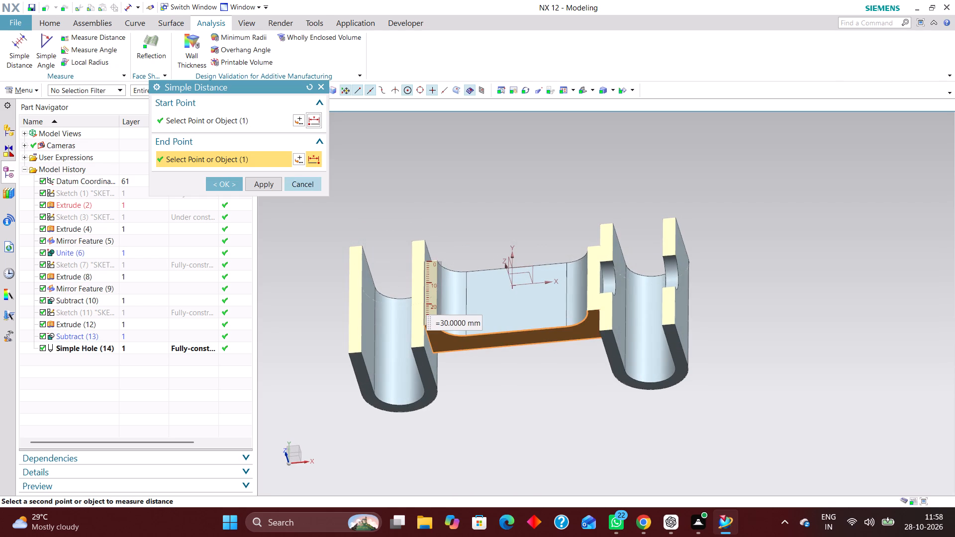
{"action": "left_click", "coordinate": [304, 186]}
{"action": "scroll", "coordinate": [562, 232], "scroll_direction": "down", "scroll_amount": 1}
{"action": "scroll", "coordinate": [595, 258], "scroll_direction": "up", "scroll_amount": 2}
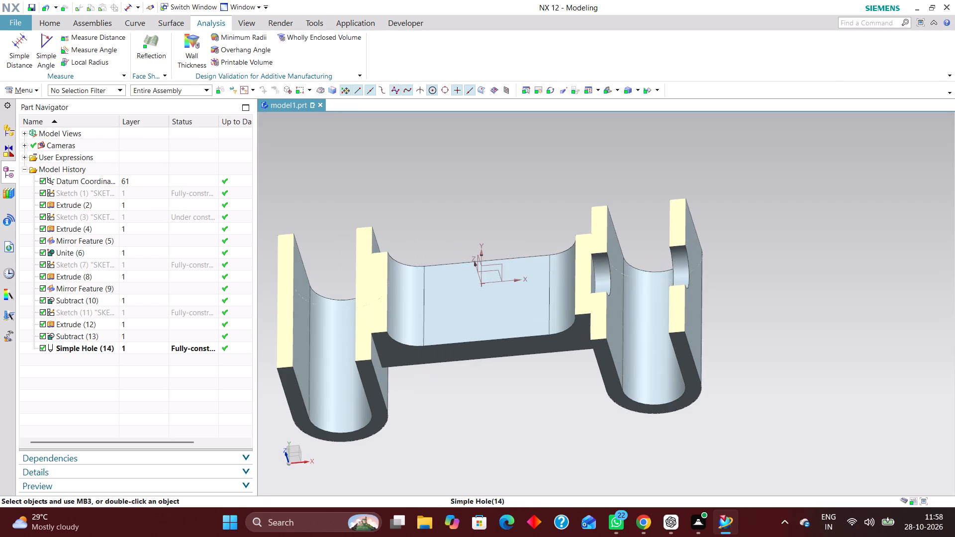
Set the depth of the 15 mm flange hole to 40 mm.
{"action": "middle_click_drag", "start_coordinate": [635, 193], "coordinate": [629, 210]}
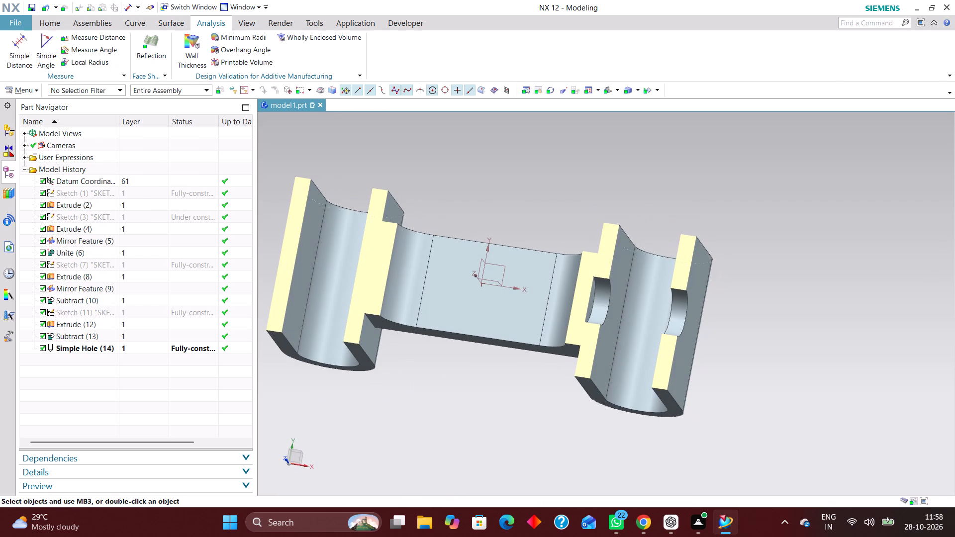
{"action": "left_click", "coordinate": [47, 25]}
{"action": "middle_click_drag", "start_coordinate": [753, 399], "coordinate": [755, 394]}
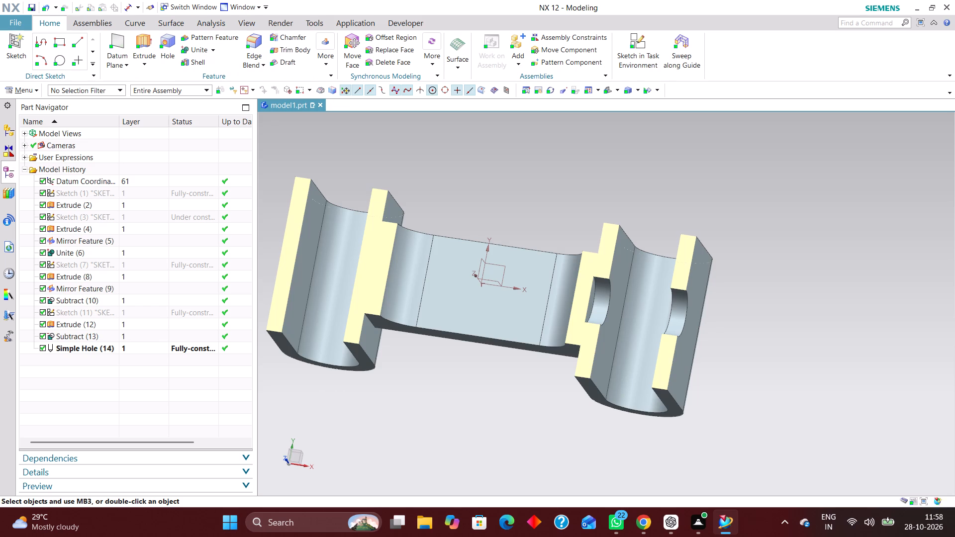
{"action": "middle_click_drag", "start_coordinate": [755, 394], "coordinate": [736, 376]}
{"action": "left_click", "coordinate": [589, 286]}
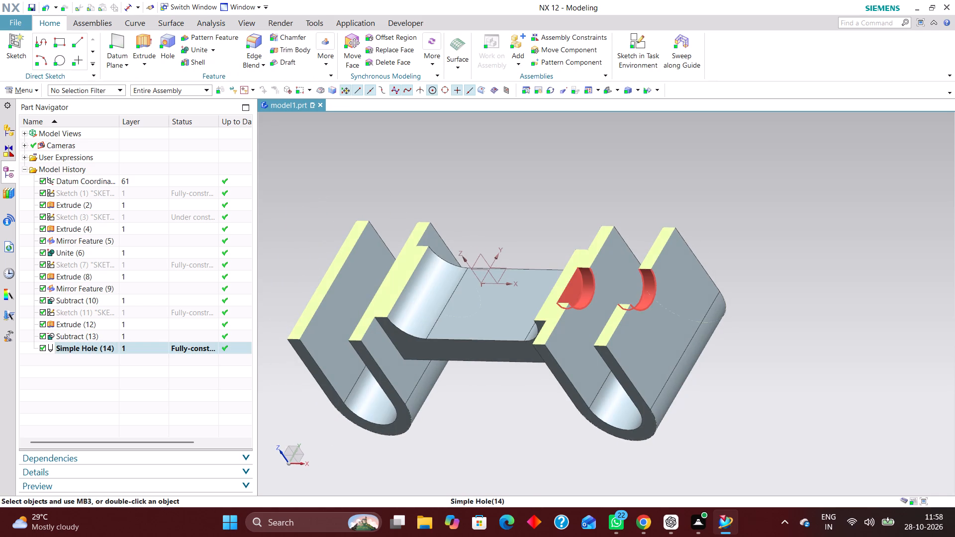
{"action": "left_click_drag", "start_coordinate": [848, 261], "coordinate": [853, 261]}
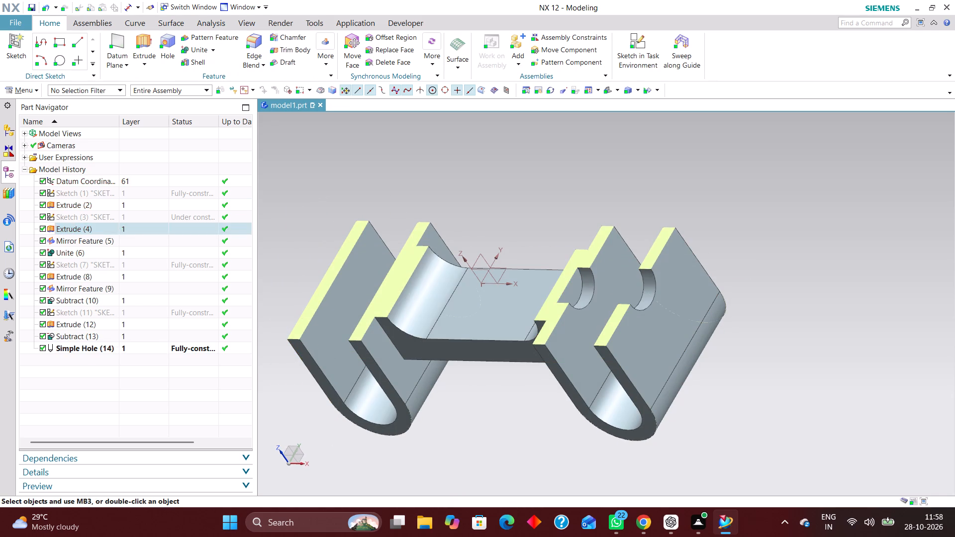
{"action": "double_click", "coordinate": [649, 297]}
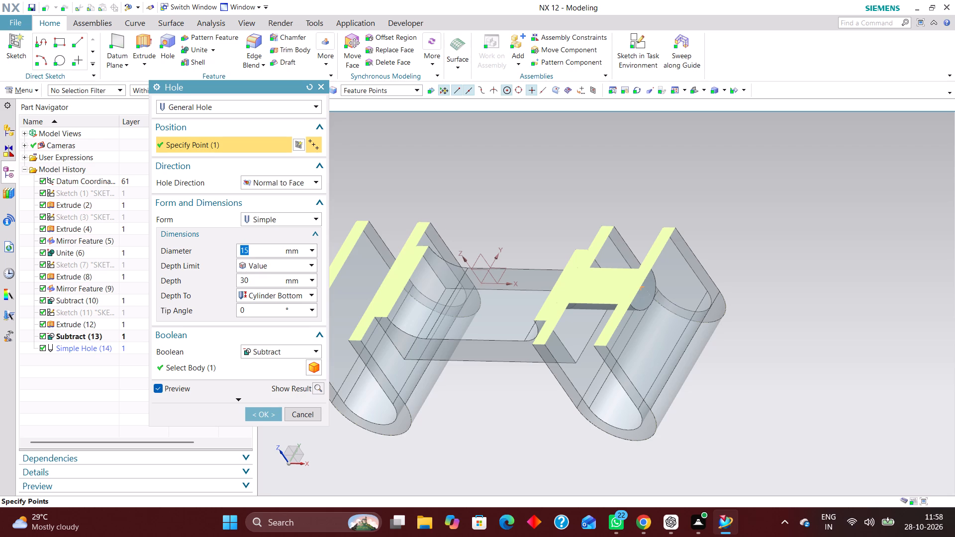
{"action": "middle_click_drag", "start_coordinate": [795, 406], "coordinate": [811, 395]}
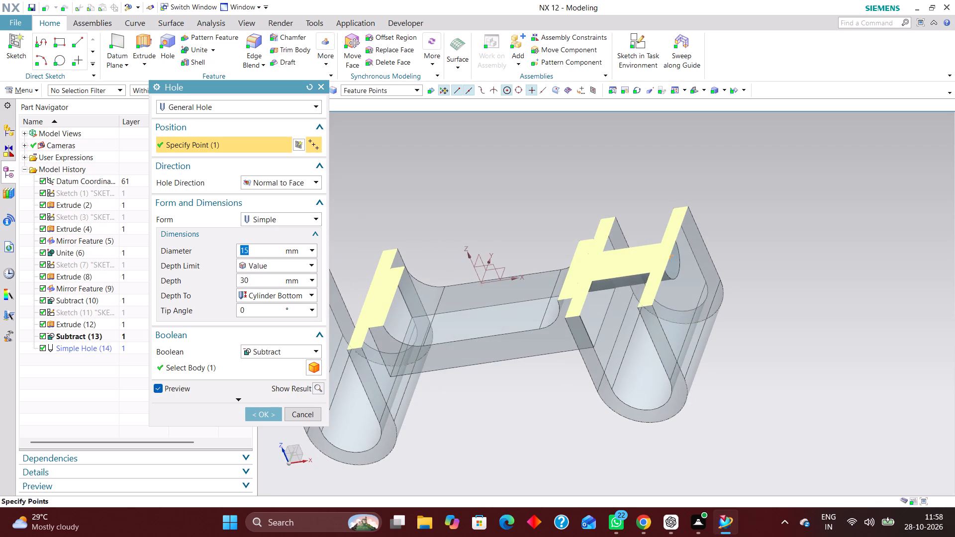
{"action": "left_click_drag", "start_coordinate": [255, 279], "coordinate": [222, 279]}
{"action": "type", "text": "40"}
{"action": "key", "text": "Return"}
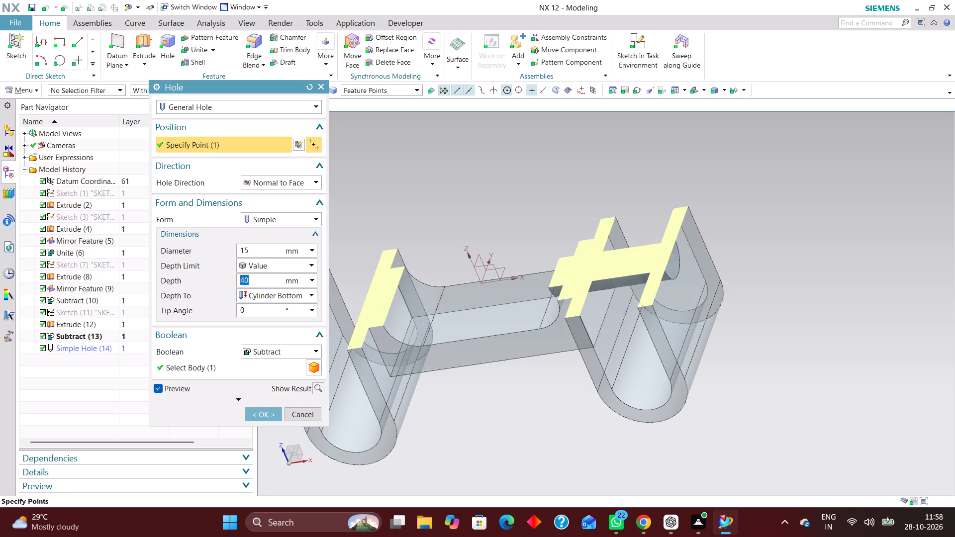
{"action": "left_click", "coordinate": [266, 414]}
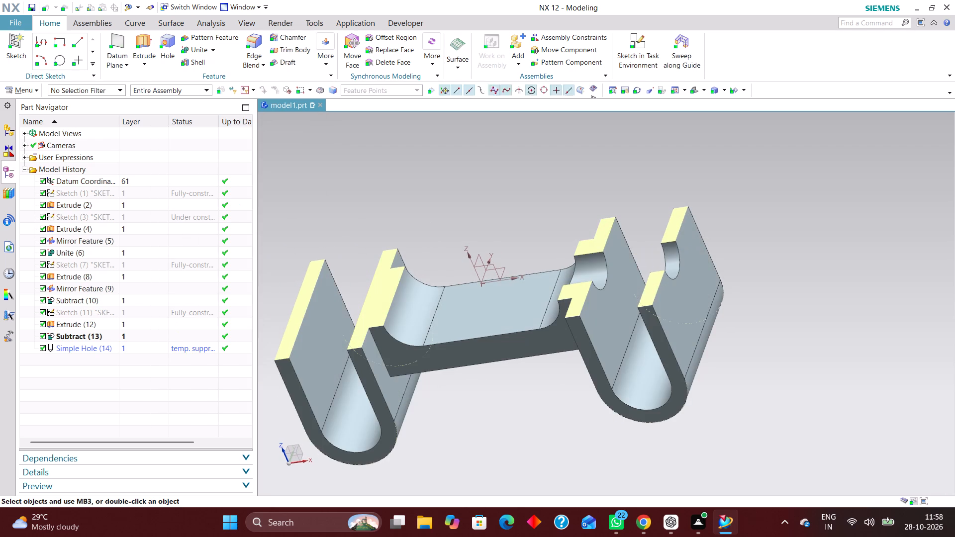
Examine the sectioned connector from several angles to check how far the hole reaches through the flange walls into the central slot.
{"action": "middle_click_drag", "start_coordinate": [491, 431], "coordinate": [507, 448]}
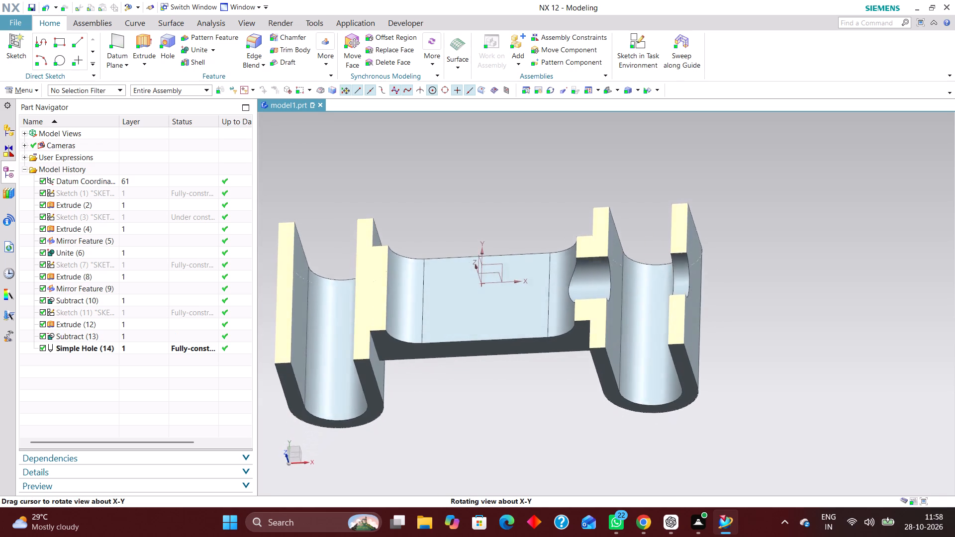
{"action": "middle_click_drag", "start_coordinate": [507, 448], "coordinate": [506, 449]}
{"action": "right_click_drag", "start_coordinate": [792, 296], "coordinate": [758, 290]}
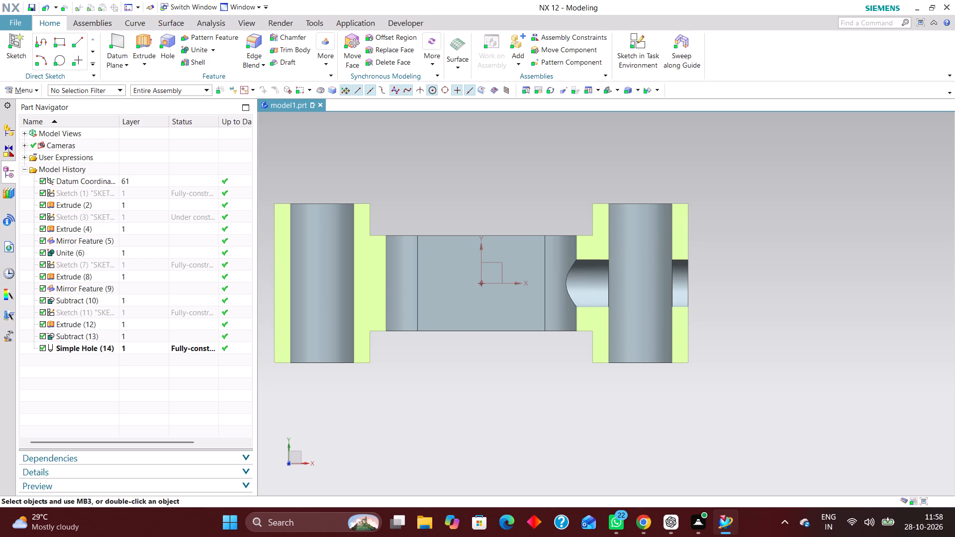
{"action": "scroll", "coordinate": [578, 433], "scroll_direction": "down", "scroll_amount": 1}
{"action": "middle_click_drag", "start_coordinate": [553, 436], "coordinate": [552, 412]}
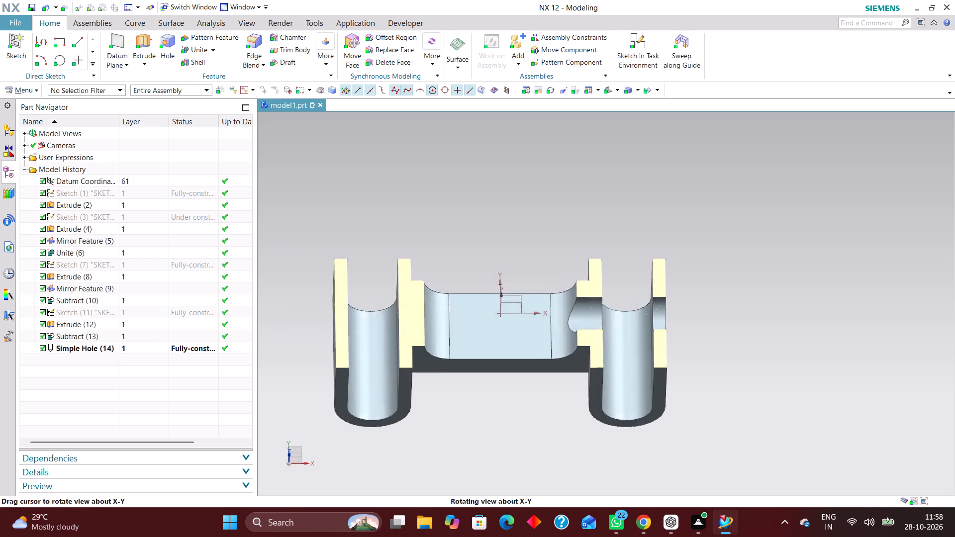
{"action": "middle_click_drag", "start_coordinate": [552, 412], "coordinate": [535, 436]}
{"action": "middle_click_drag", "start_coordinate": [531, 419], "coordinate": [528, 423]}
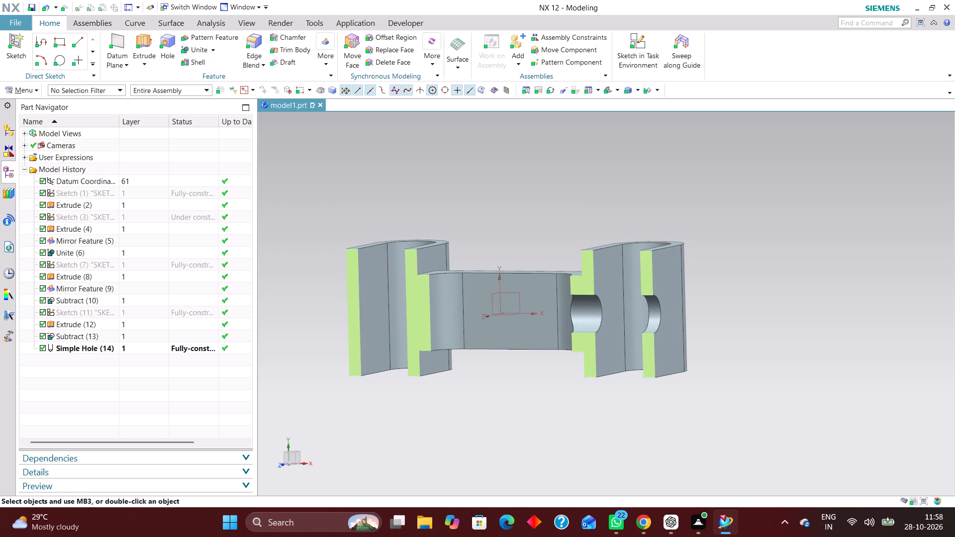
{"action": "middle_click_drag", "start_coordinate": [528, 423], "coordinate": [483, 438]}
{"action": "scroll", "coordinate": [486, 432], "scroll_direction": "up", "scroll_amount": 1}
{"action": "right_click_drag", "start_coordinate": [483, 406], "coordinate": [390, 395]}
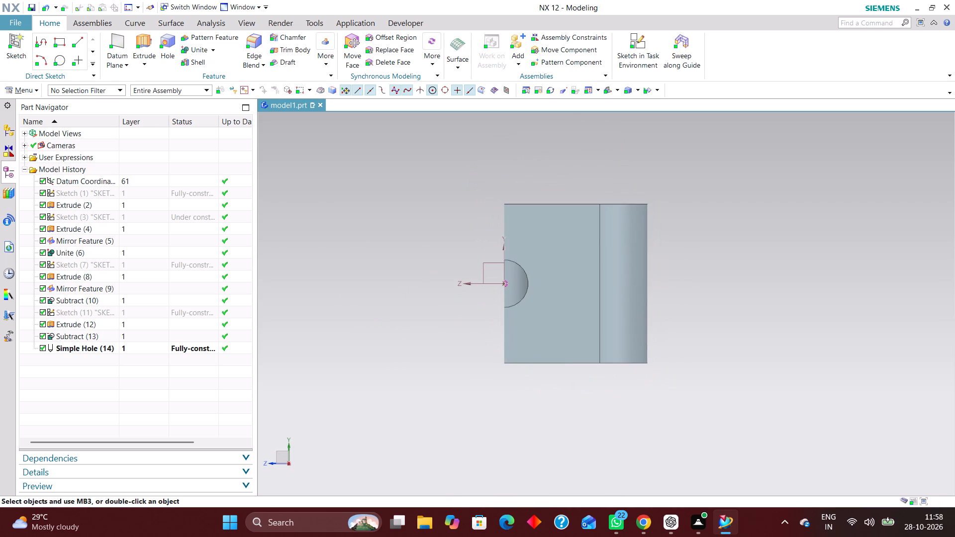
Move the section plane along the Z axis beyond the body so that the whole connector is shown.
{"action": "key", "text": "ctrl+k"}
{"action": "key", "text": "ctrl+k"}
{"action": "key", "text": "ctrl+h"}
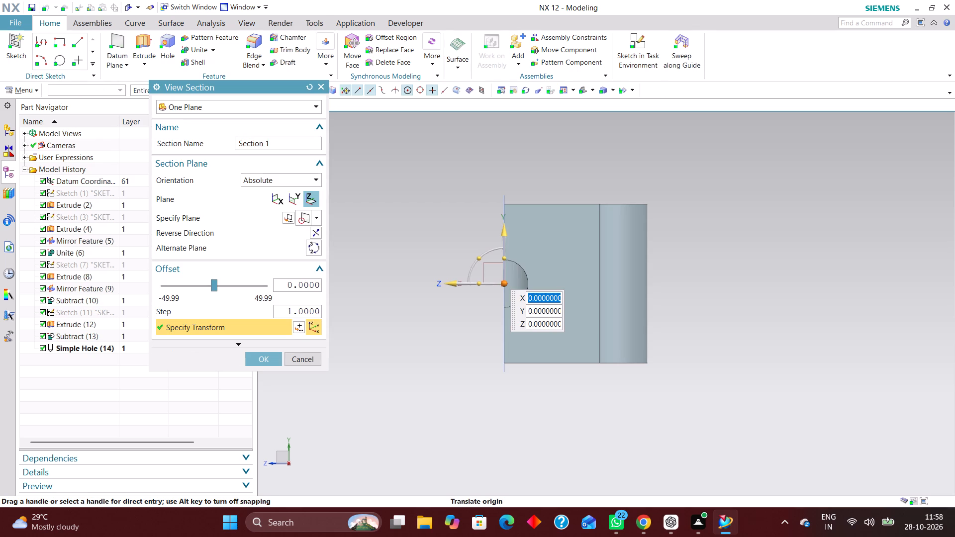
{"action": "left_click_drag", "start_coordinate": [448, 287], "coordinate": [294, 294]}
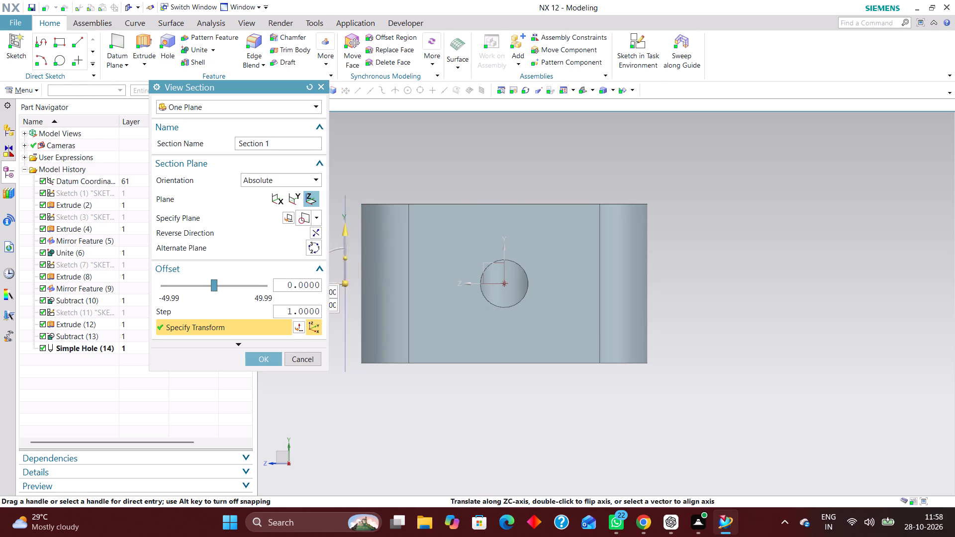
{"action": "left_click_drag", "start_coordinate": [294, 294], "coordinate": [193, 297]}
{"action": "left_click", "coordinate": [253, 357]}
Open the 15 mm flange hole for editing with rollback.
{"action": "middle_click_drag", "start_coordinate": [413, 418], "coordinate": [460, 412]}
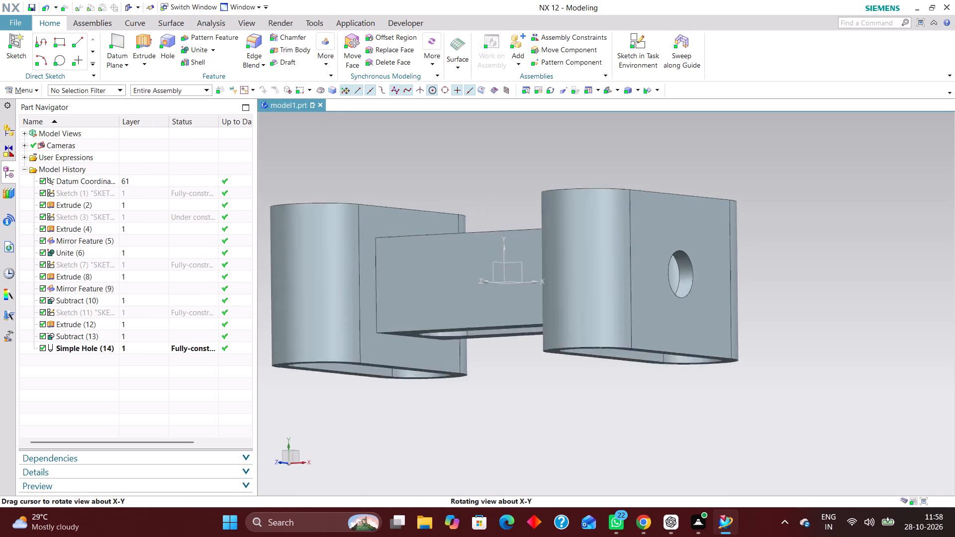
{"action": "middle_click_drag", "start_coordinate": [460, 412], "coordinate": [471, 363]}
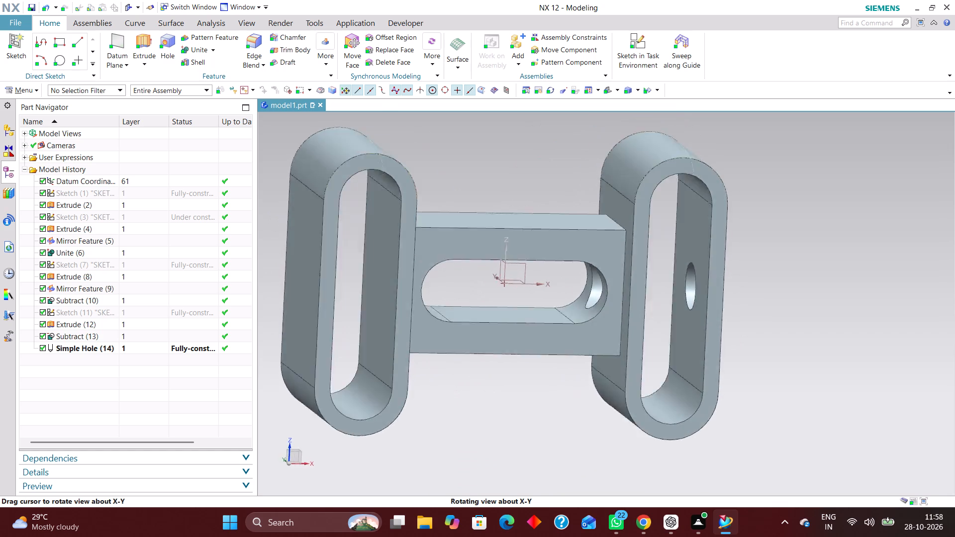
{"action": "middle_click_drag", "start_coordinate": [471, 363], "coordinate": [439, 365]}
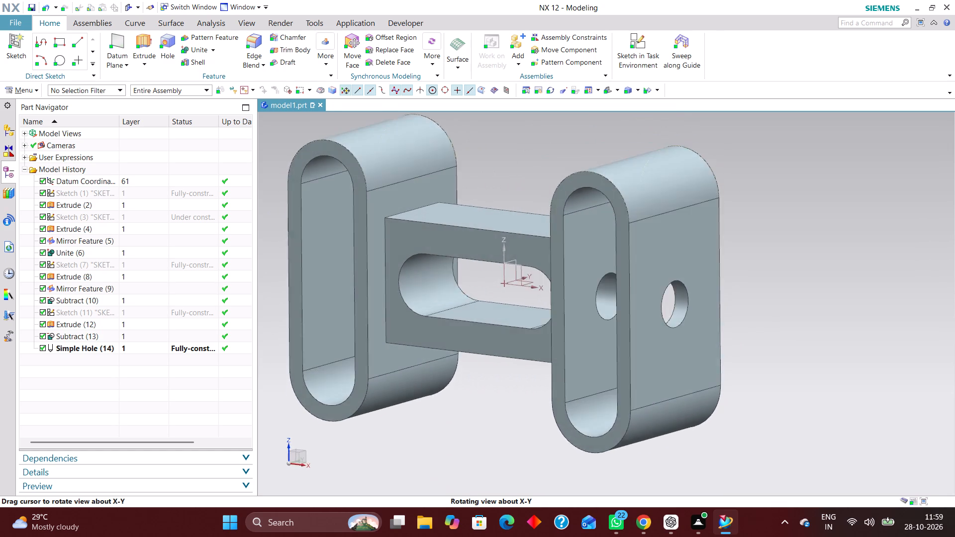
{"action": "middle_click_drag", "start_coordinate": [439, 365], "coordinate": [439, 361]}
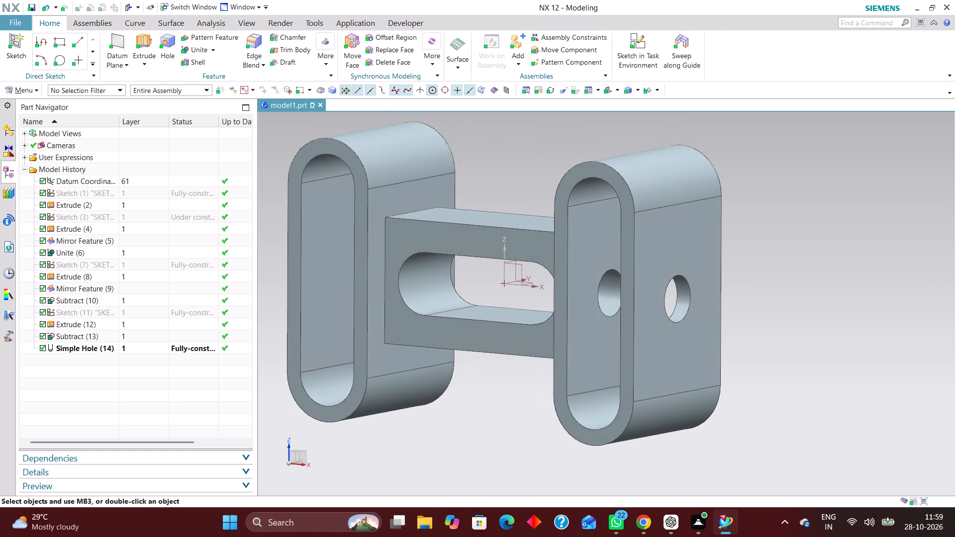
{"action": "left_click", "coordinate": [159, 349]}
{"action": "right_click", "coordinate": [158, 346]}
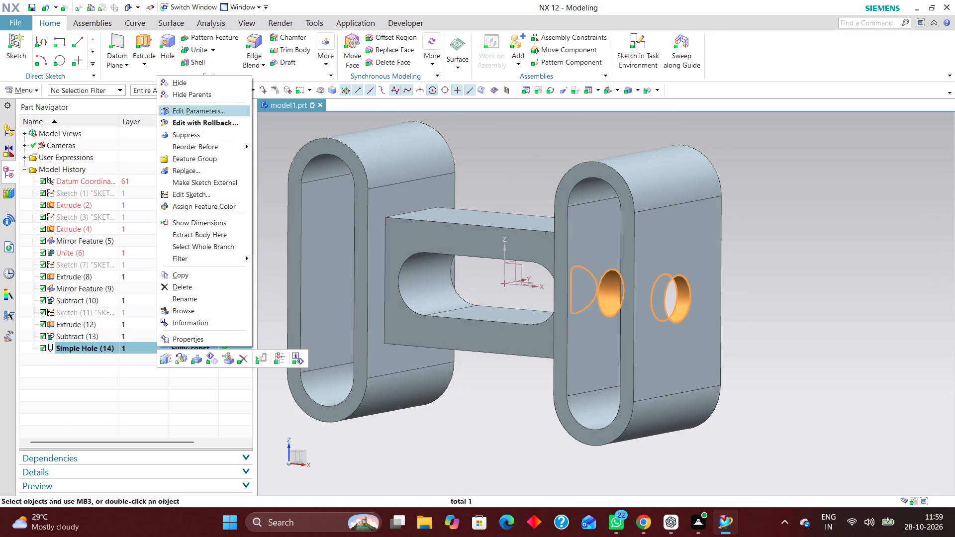
{"action": "left_click", "coordinate": [216, 121]}
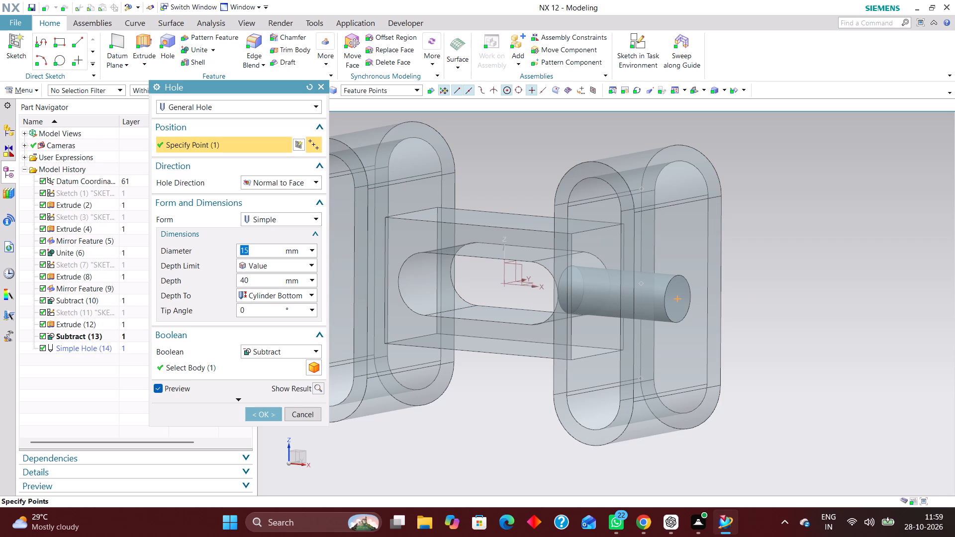
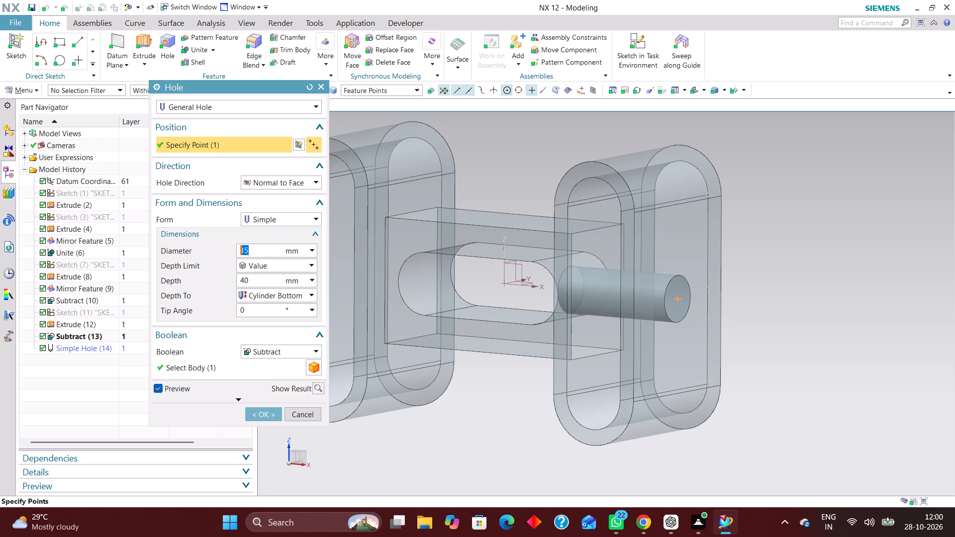
Change the depth limit of the 15 mm flange hole to Through Body.
{"action": "left_click", "coordinate": [273, 266]}
{"action": "left_click", "coordinate": [274, 311]}
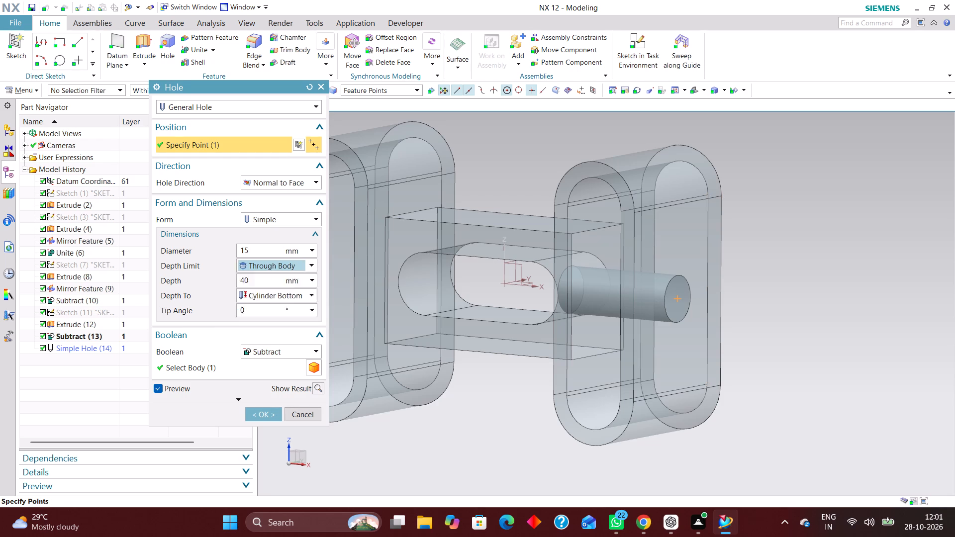
{"action": "left_click", "coordinate": [264, 370]}
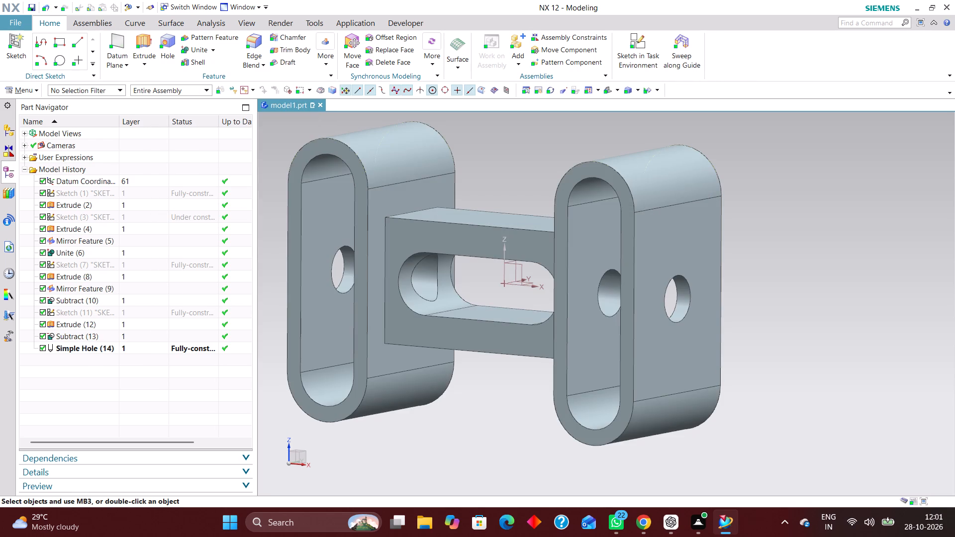
Examine the connector from several angles, ending in an isometric view, to check how the 15 mm hole runs through both flanges.
{"action": "middle_click_drag", "start_coordinate": [474, 421], "coordinate": [540, 412]}
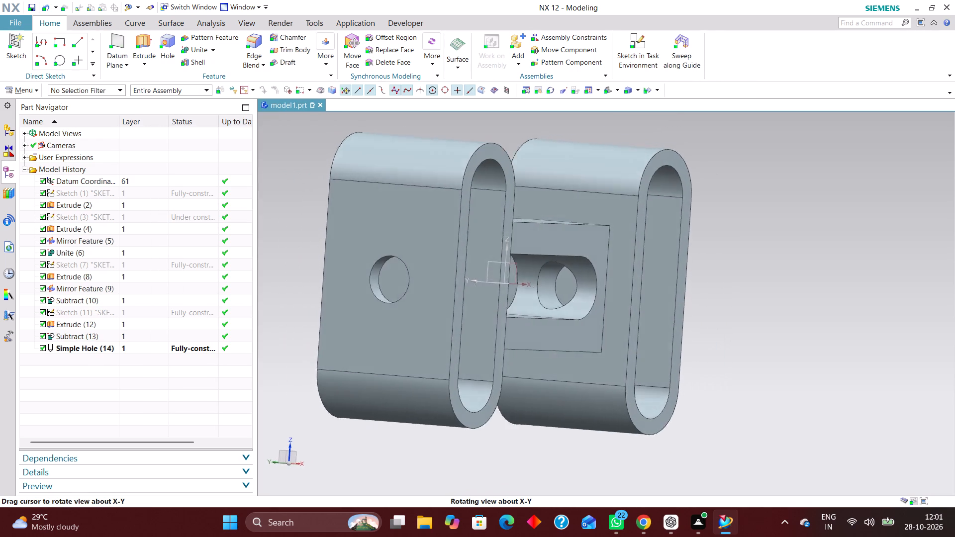
{"action": "middle_click_drag", "start_coordinate": [540, 412], "coordinate": [530, 424]}
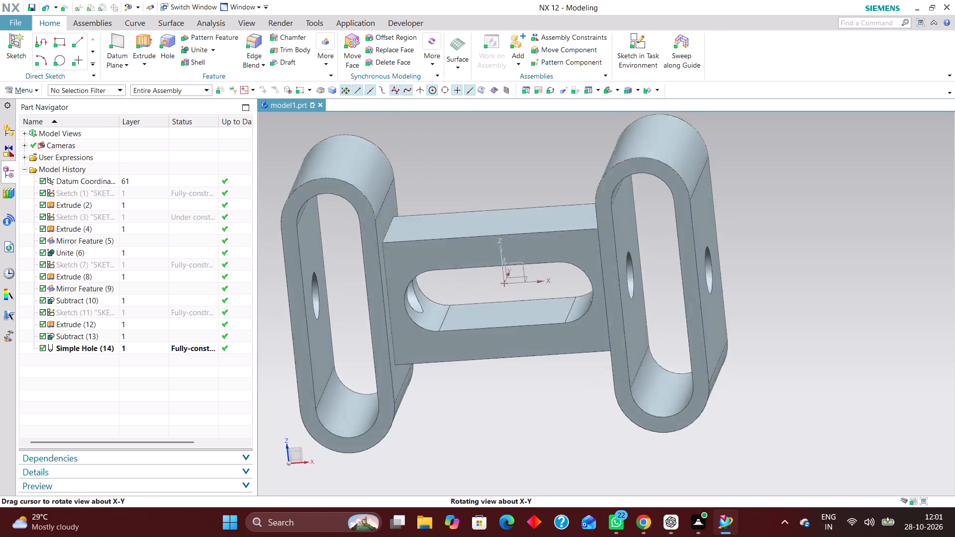
{"action": "middle_click_drag", "start_coordinate": [530, 424], "coordinate": [535, 438]}
{"action": "middle_click_drag", "start_coordinate": [560, 410], "coordinate": [533, 395]}
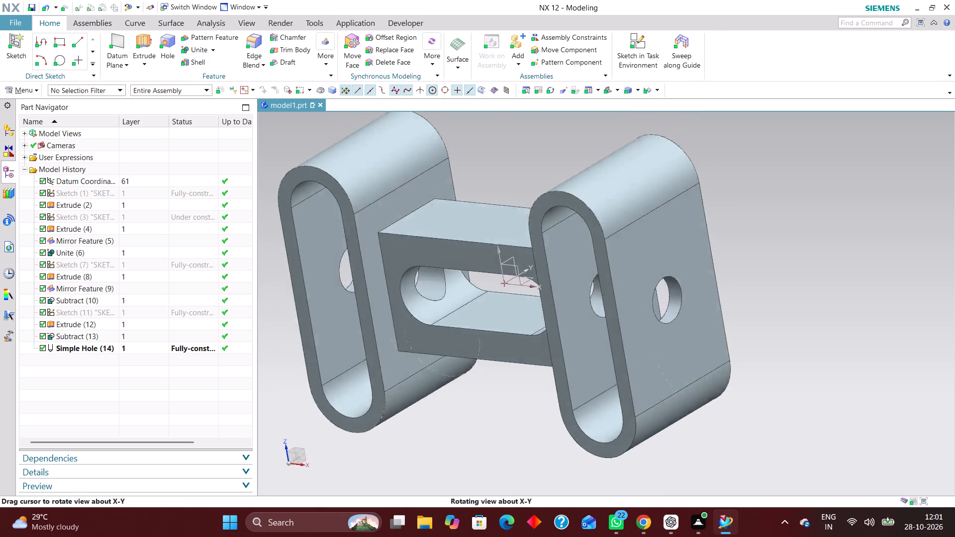
{"action": "middle_click_drag", "start_coordinate": [533, 395], "coordinate": [518, 413]}
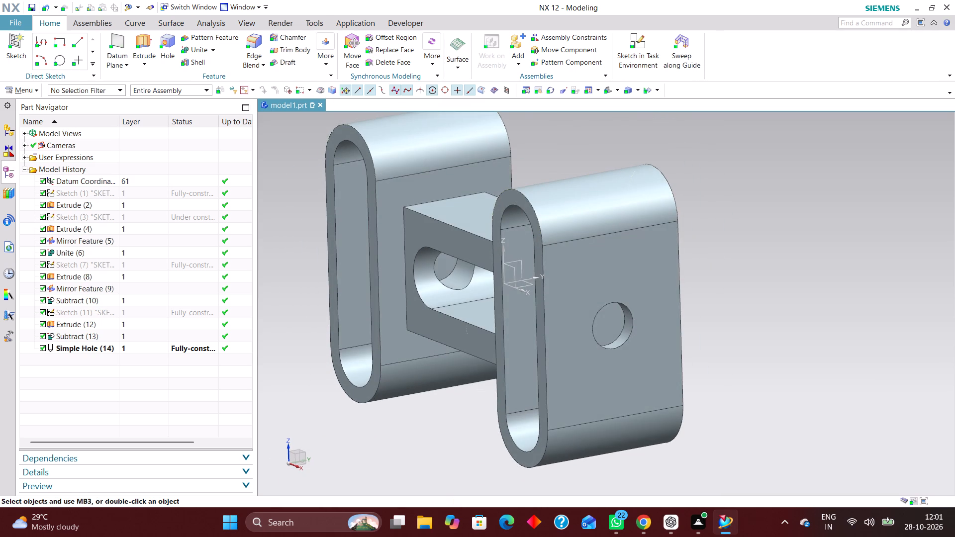
{"action": "key", "text": "End"}
{"action": "key", "text": "End"}
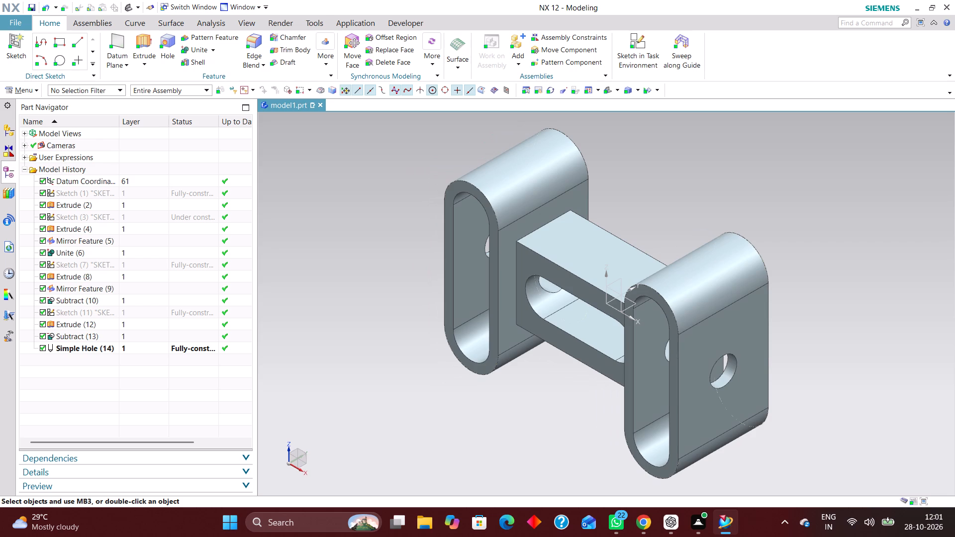
Check the 15 mm through hole in a Z-plane section at offset 0, viewed from the top, and undo the section.
{"action": "key", "text": "ctrl+h"}
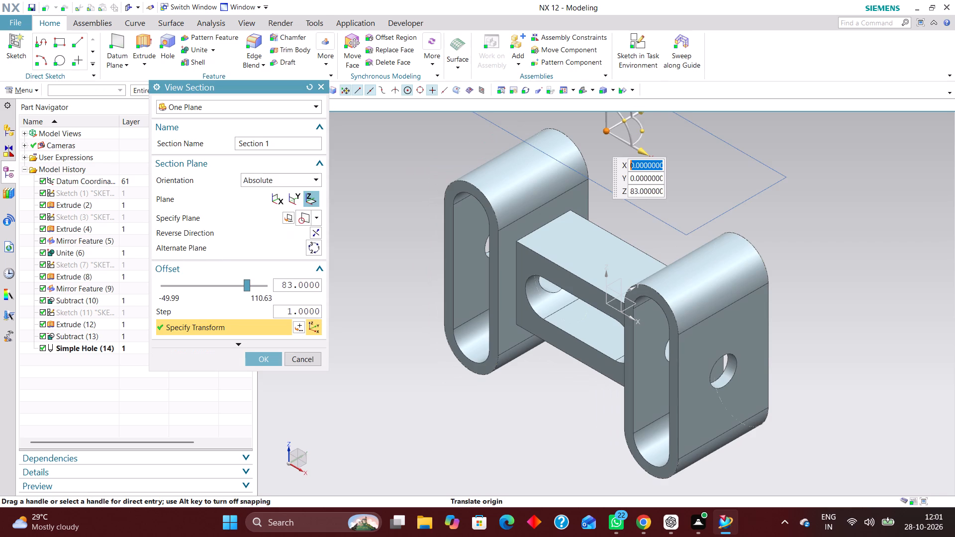
{"action": "left_click", "coordinate": [293, 199]}
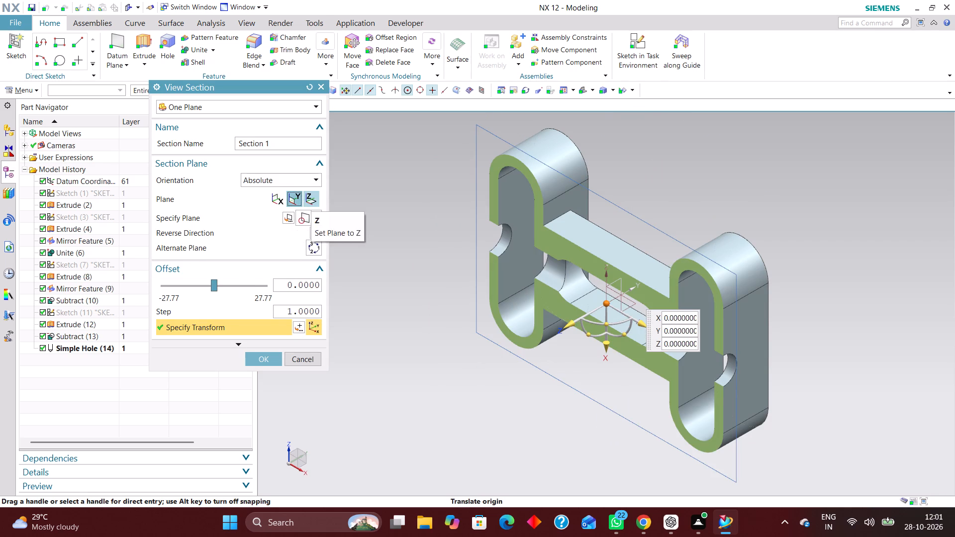
{"action": "left_click", "coordinate": [310, 196]}
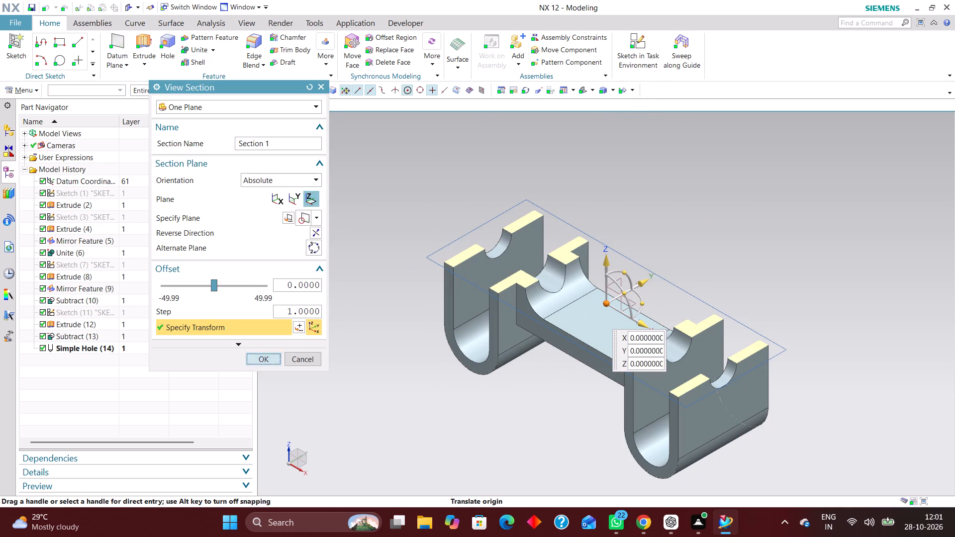
{"action": "left_click", "coordinate": [265, 356]}
{"action": "middle_click_drag", "start_coordinate": [340, 331], "coordinate": [369, 391]}
{"action": "scroll", "coordinate": [368, 393], "scroll_direction": "up", "scroll_amount": 1}
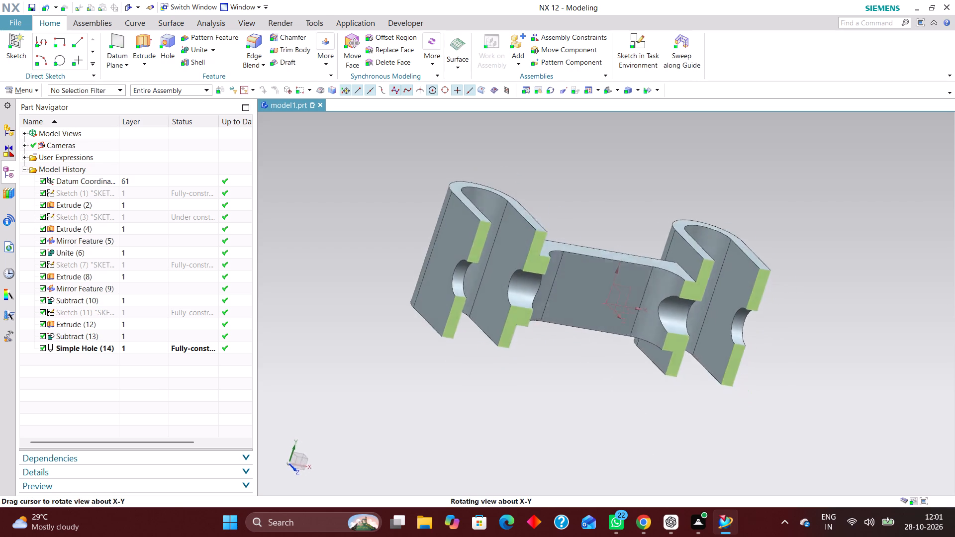
{"action": "middle_click_drag", "start_coordinate": [369, 391], "coordinate": [348, 385]}
{"action": "right_click_drag", "start_coordinate": [682, 183], "coordinate": [573, 173]}
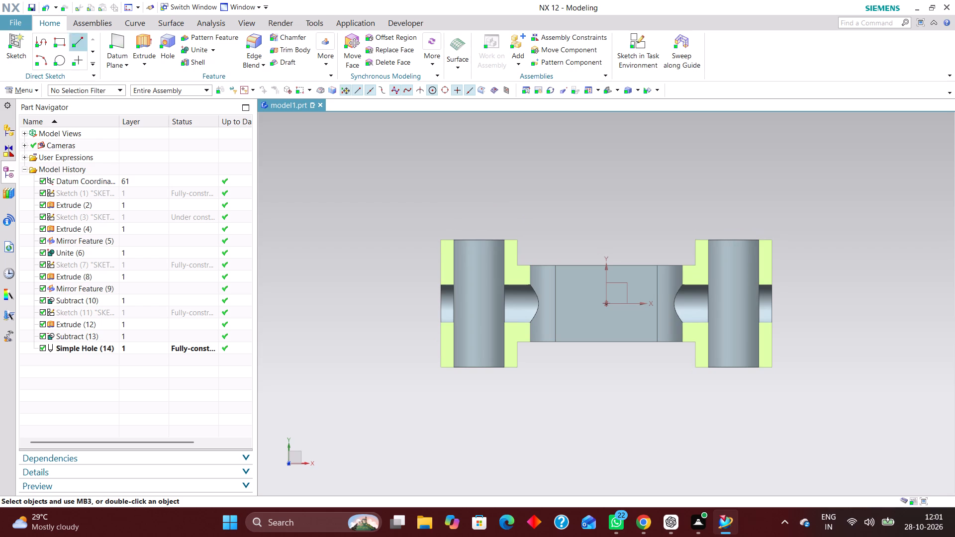
{"action": "left_click", "coordinate": [42, 8]}
Move the datum coordinate system to layer 220.
{"action": "middle_click_drag", "start_coordinate": [584, 446], "coordinate": [548, 377]}
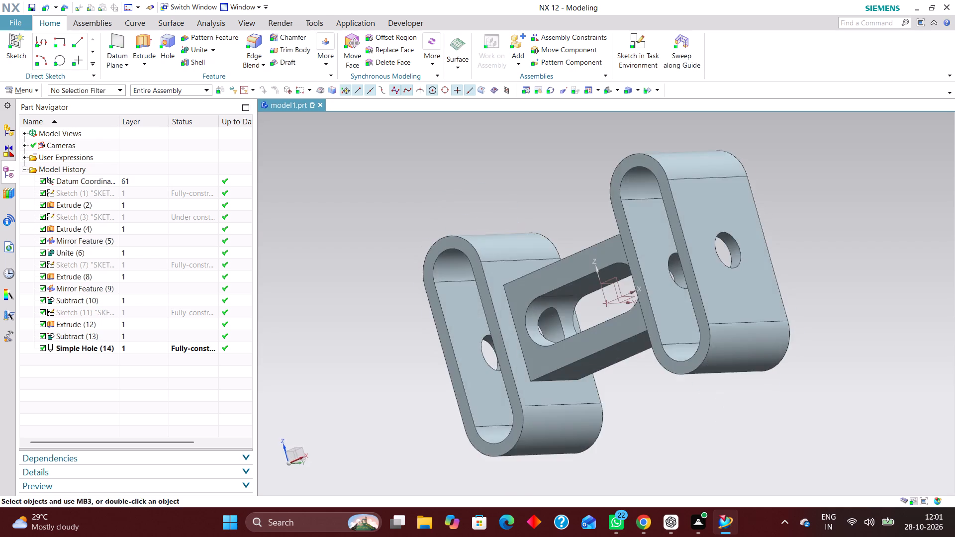
{"action": "middle_click_drag", "start_coordinate": [508, 389], "coordinate": [540, 437]}
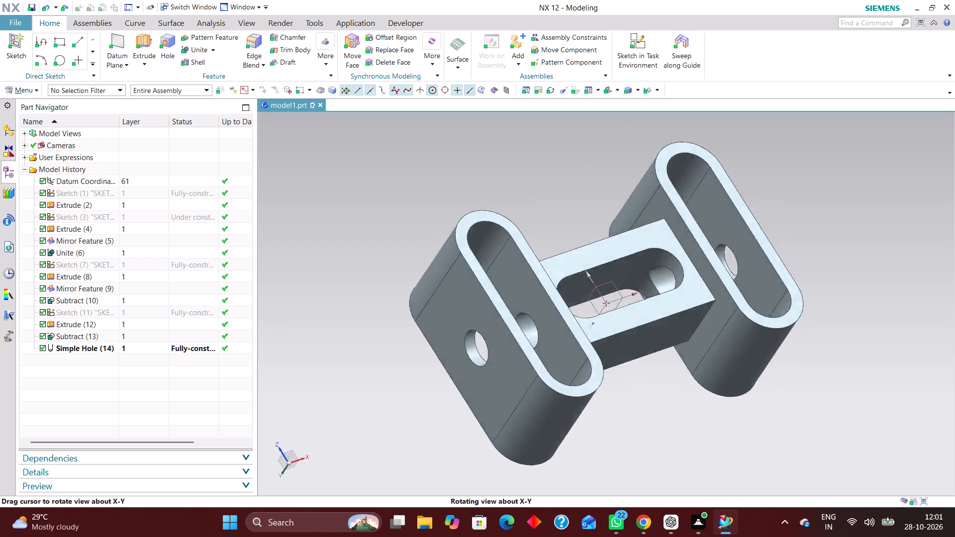
{"action": "middle_click_drag", "start_coordinate": [540, 437], "coordinate": [501, 475]}
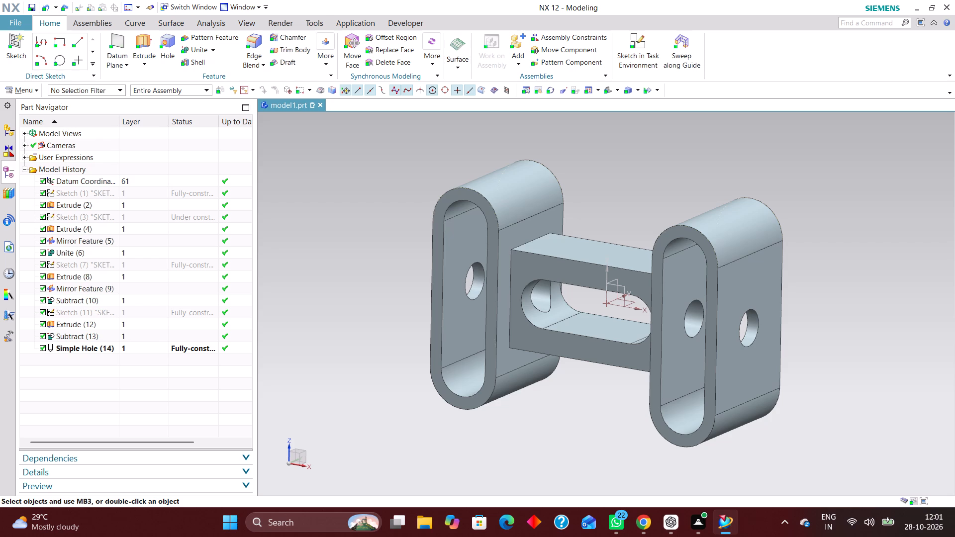
{"action": "key", "text": "End"}
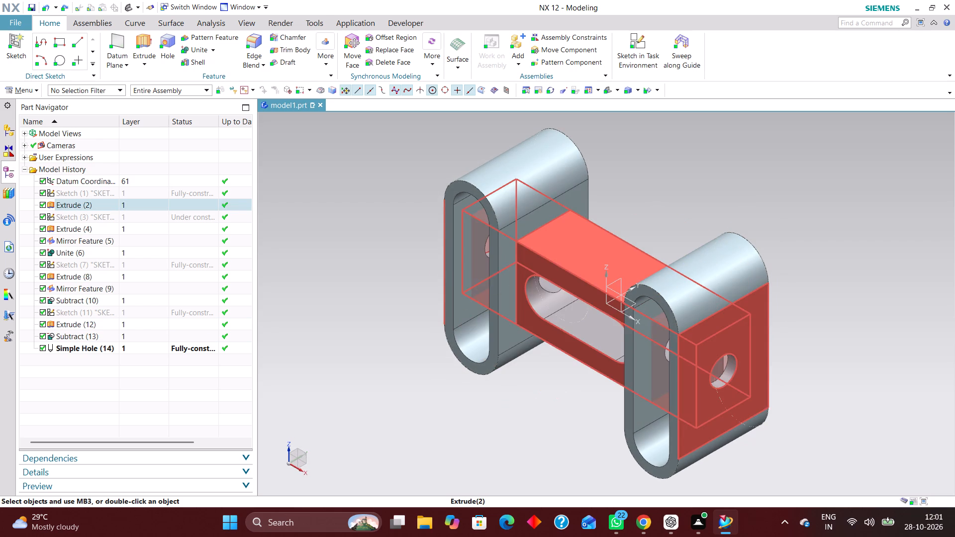
{"action": "left_click", "coordinate": [133, 183]}
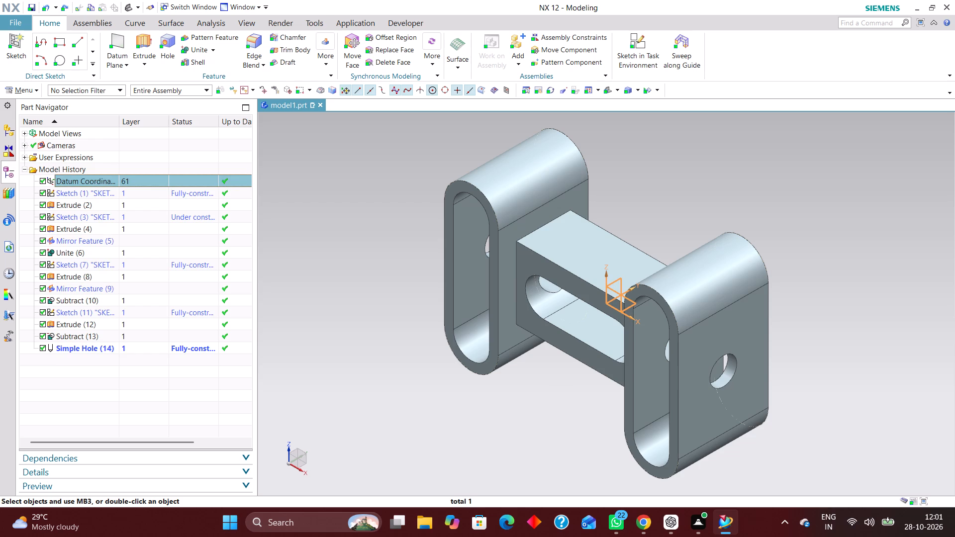
{"action": "key", "text": "ctrl+j"}
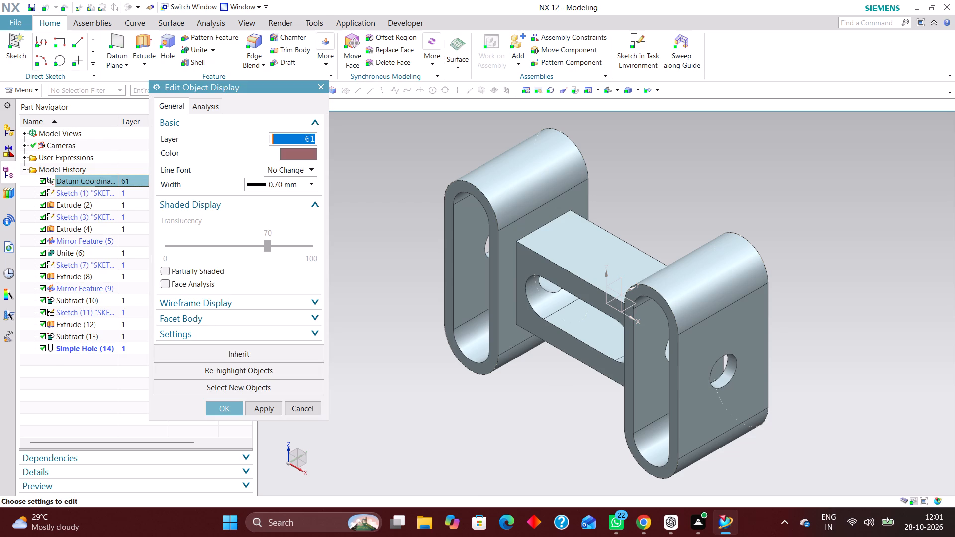
{"action": "type", "text": "220"}
{"action": "key", "text": "Return"}
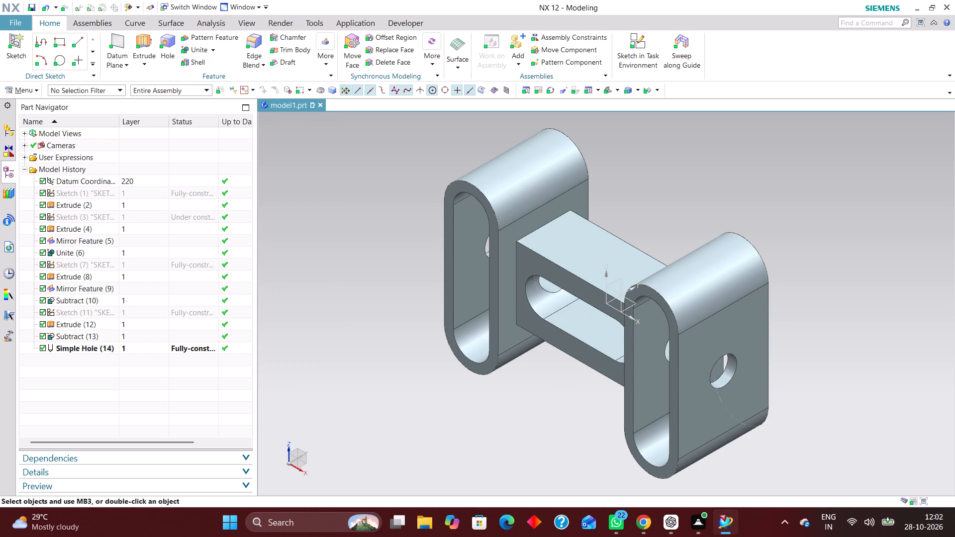
Move Sketch (1), the central block's rectangle, to layer 11.
{"action": "left_click", "coordinate": [147, 194]}
{"action": "key", "text": "ctrl+j"}
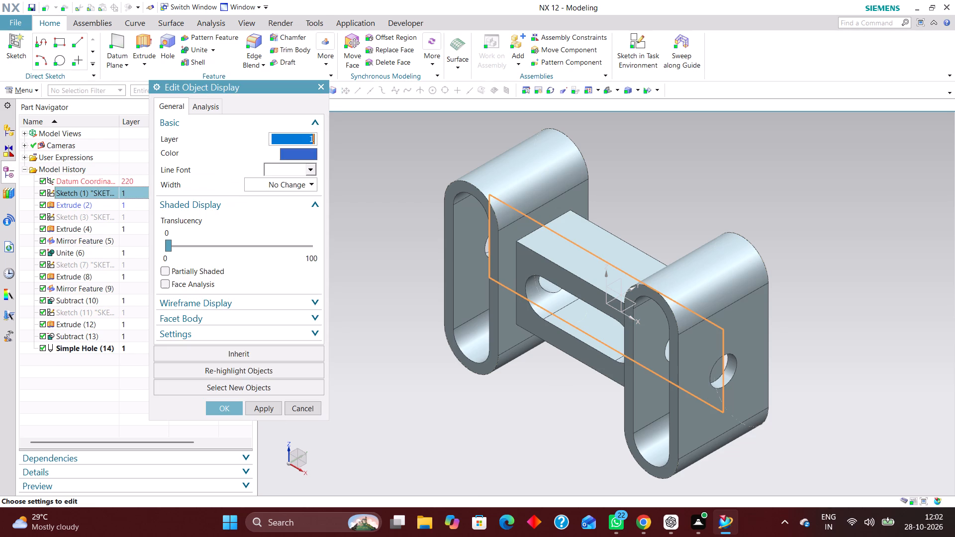
{"action": "type", "text": "11"}
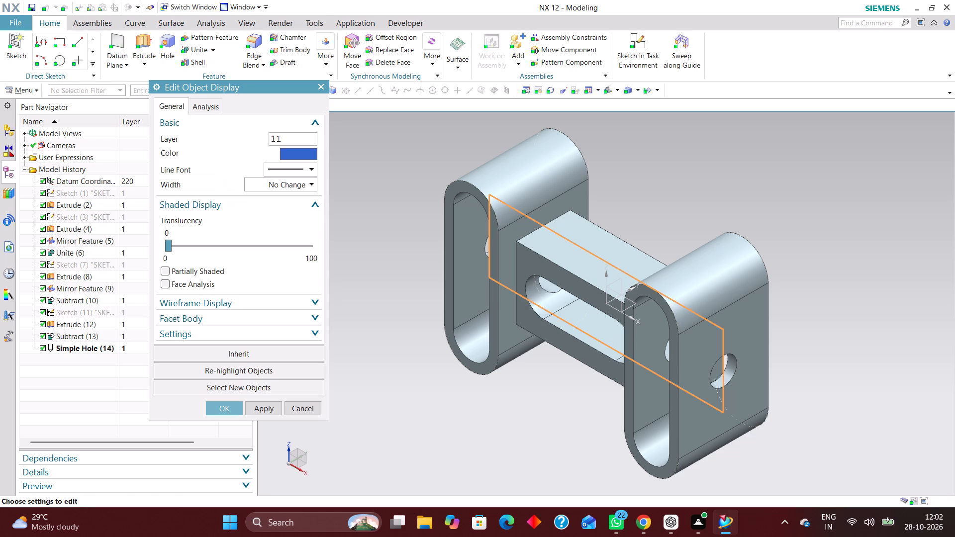
{"action": "key", "text": "Return"}
Move the connector's solid body to layer 2.
{"action": "left_click", "coordinate": [138, 202]}
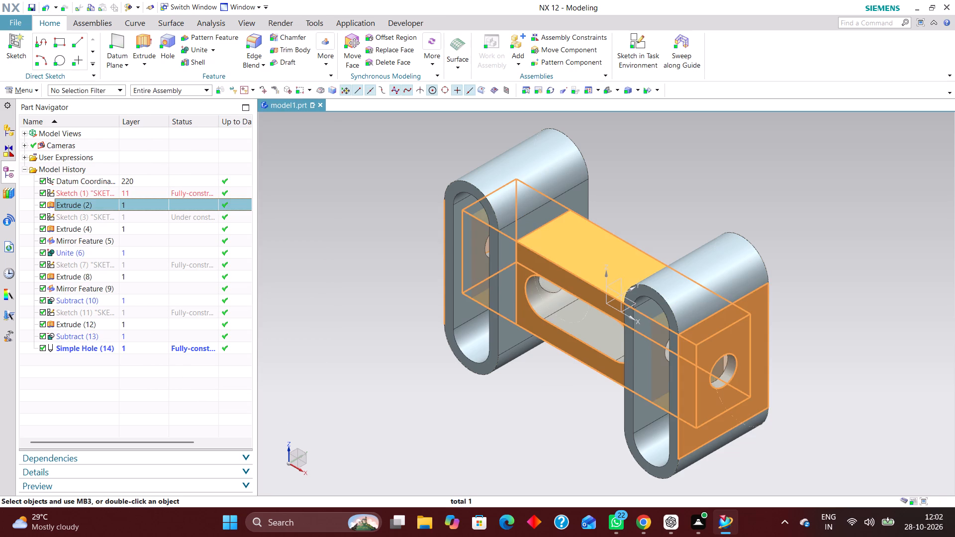
{"action": "key", "text": "ctrl+j"}
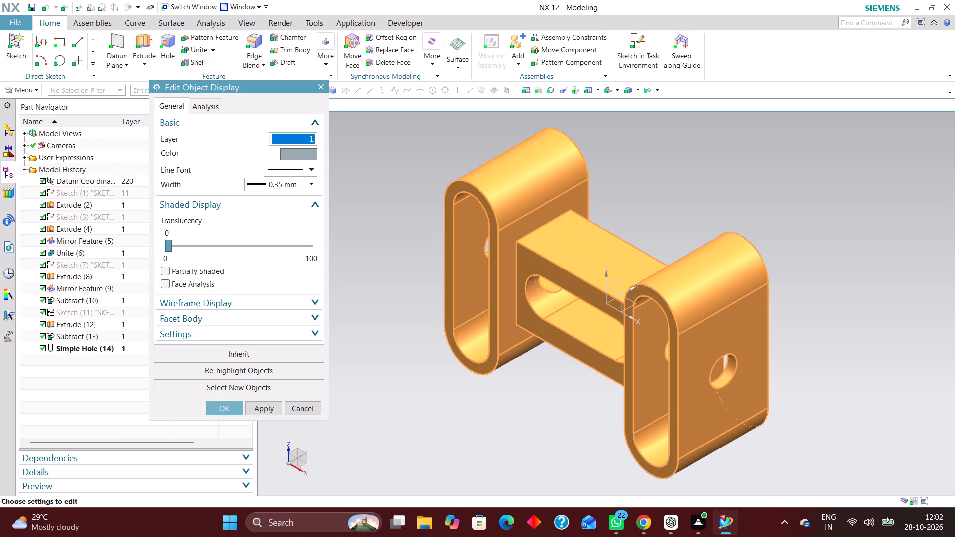
{"action": "key", "text": "2"}
{"action": "key", "text": "Return"}
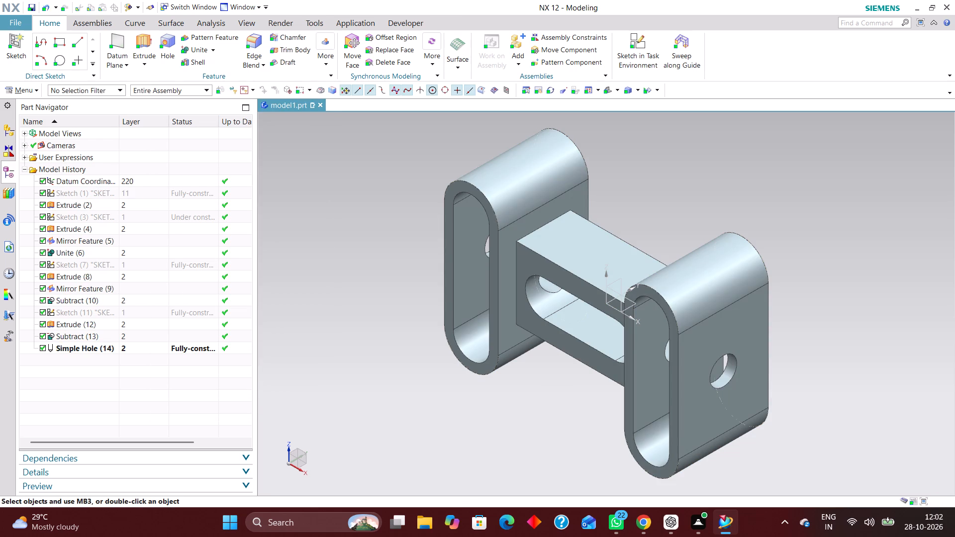
Move Sketch (3), the flange's outer profile, to layer 12.
{"action": "left_click", "coordinate": [136, 218]}
{"action": "key", "text": "ctrl+j"}
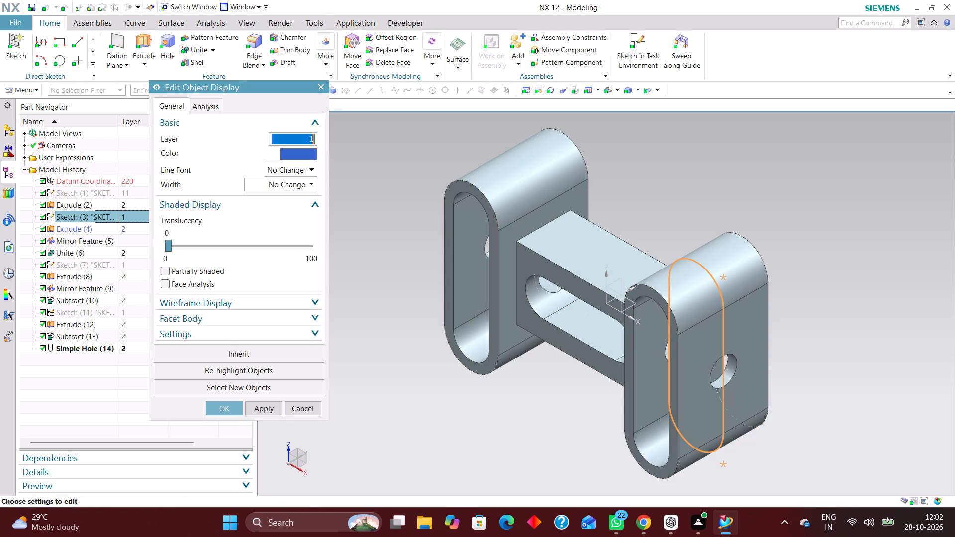
{"action": "type", "text": "12"}
{"action": "key", "text": "Return"}
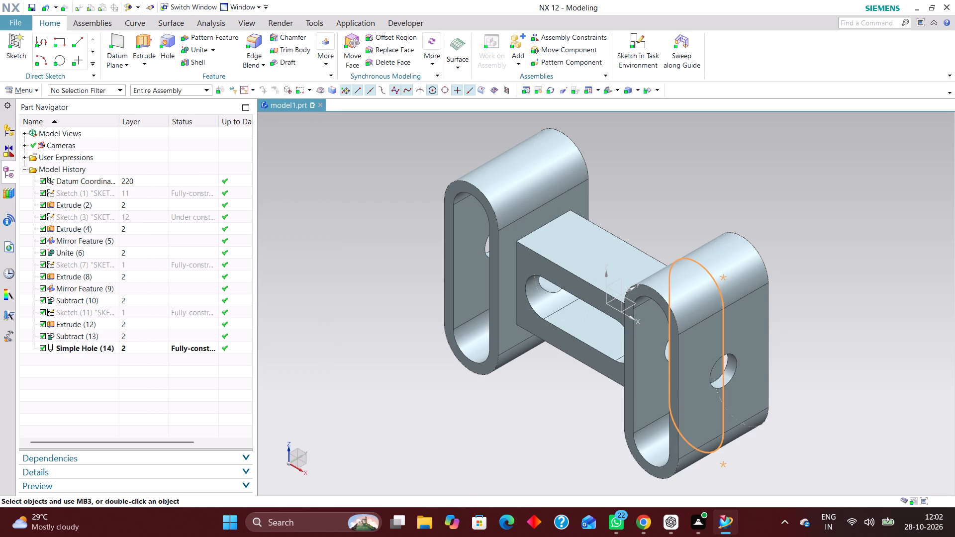
Move Sketch (7), the flange slot profile, to layer 13.
{"action": "left_click", "coordinate": [124, 263]}
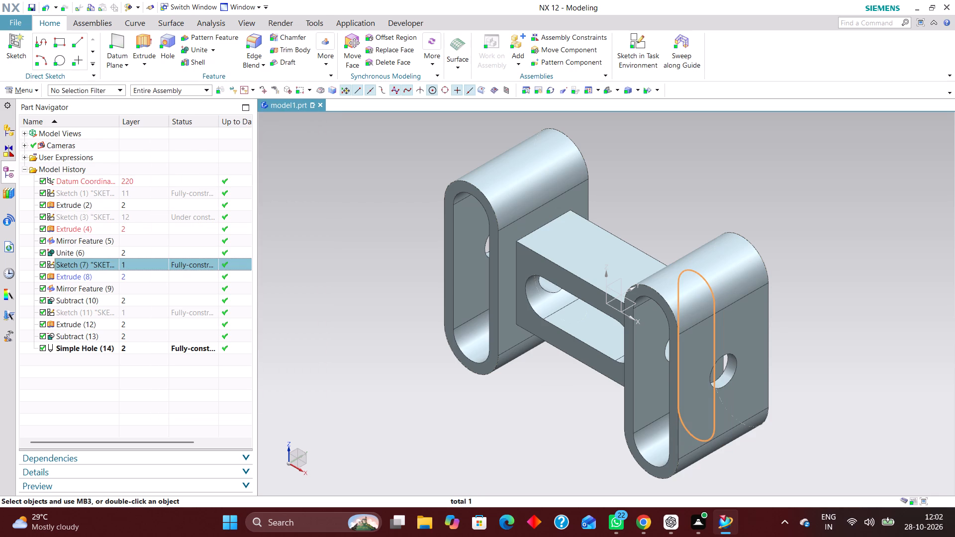
{"action": "key", "text": "ctrl+j"}
{"action": "type", "text": "13"}
{"action": "key", "text": "Return"}
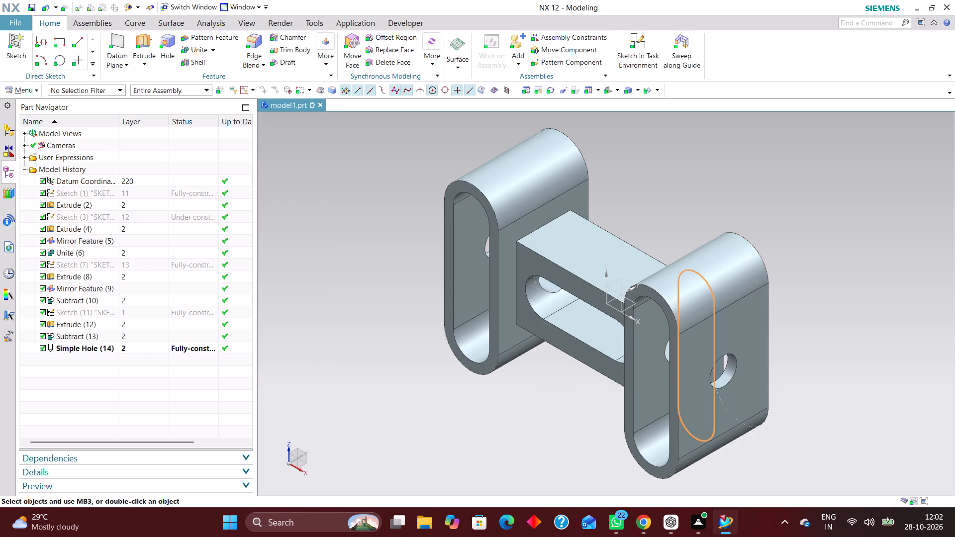
Move Sketch (11), the central through slot profile, to layer 14.
{"action": "left_click", "coordinate": [137, 311]}
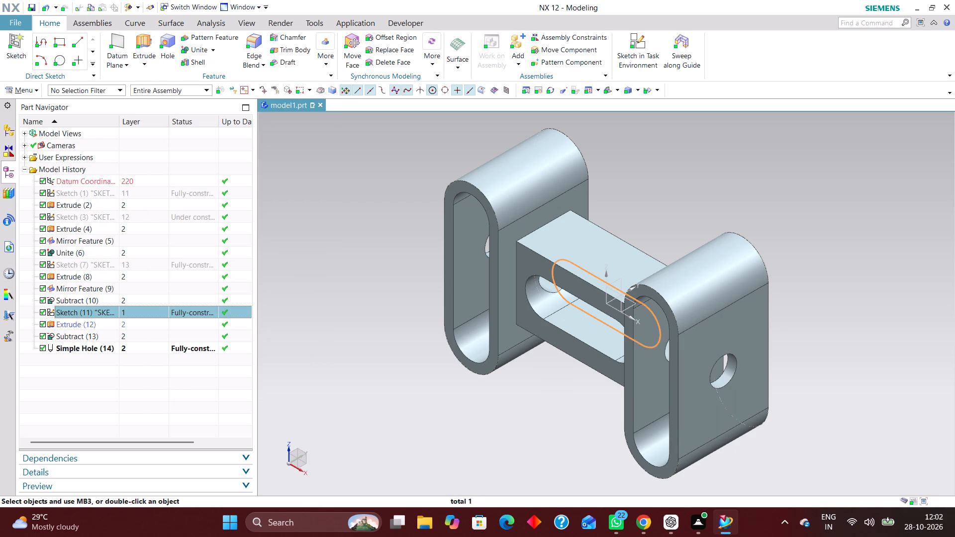
{"action": "key", "text": "ctrl+j"}
{"action": "type", "text": "14"}
{"action": "key", "text": "Return"}
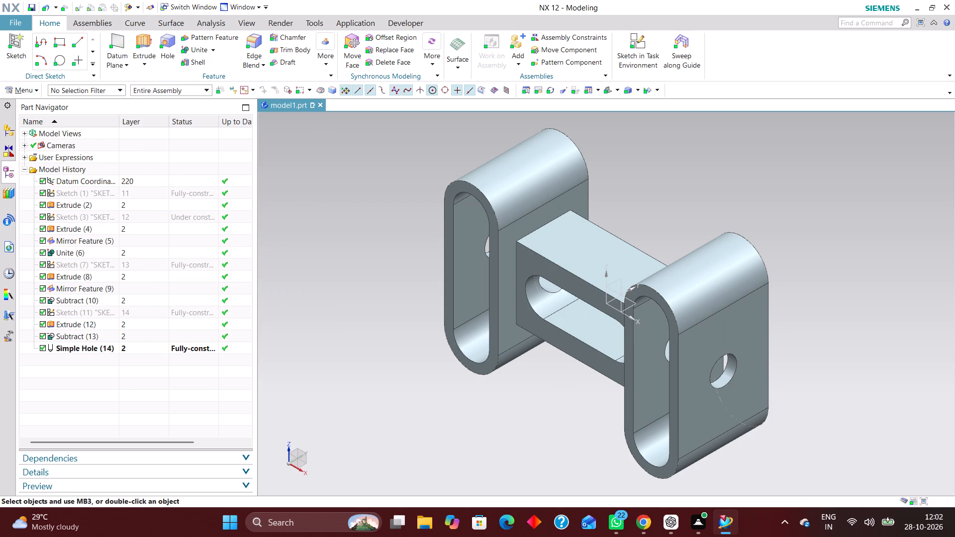
Open Sketch (3), the flange's outer profile, for editing with rollback.
{"action": "left_click", "coordinate": [150, 214]}
{"action": "right_click", "coordinate": [149, 213]}
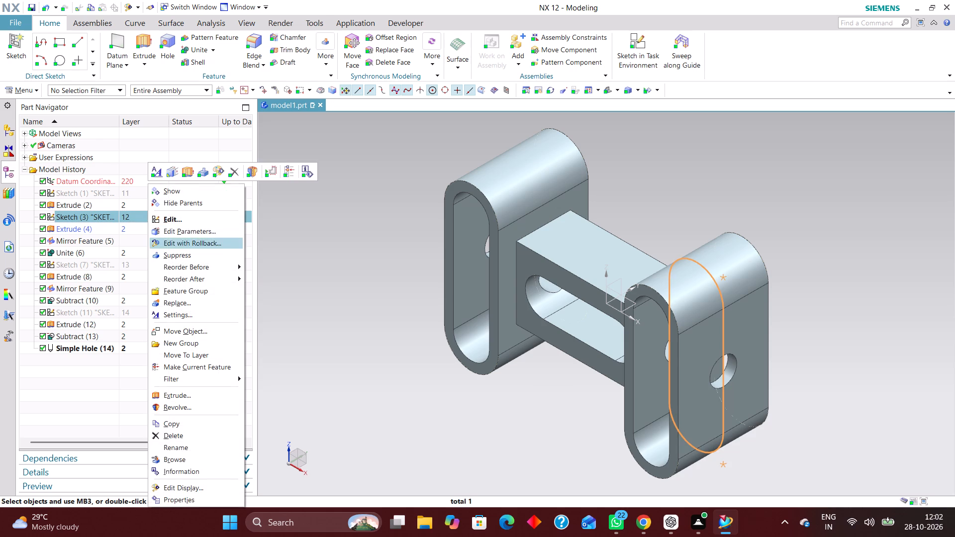
{"action": "left_click", "coordinate": [189, 240]}
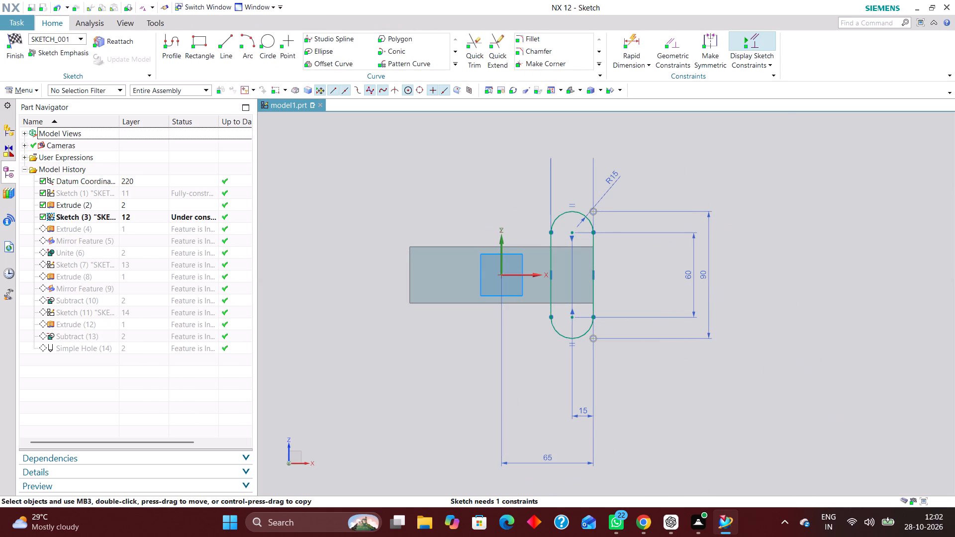
{"action": "scroll", "coordinate": [597, 388], "scroll_direction": "up", "scroll_amount": 4}
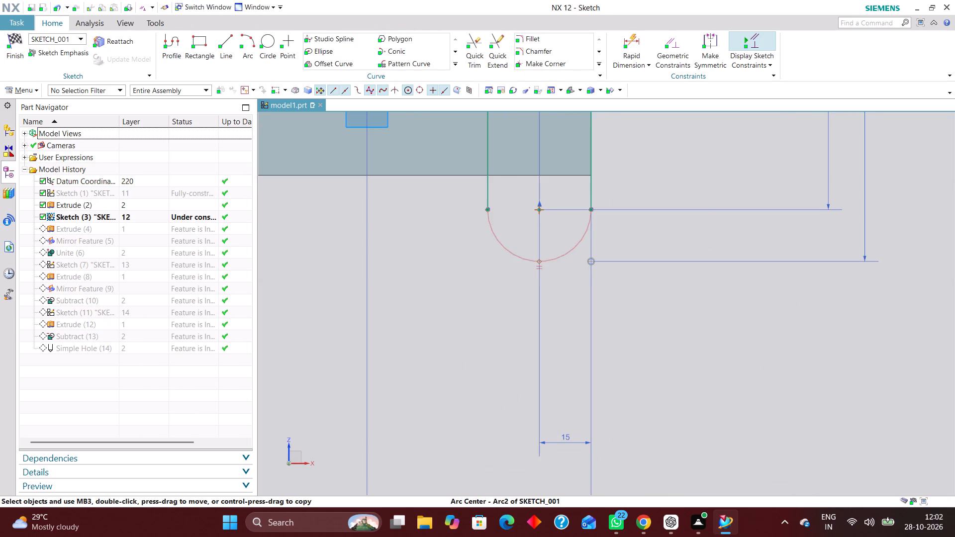
{"action": "scroll", "coordinate": [573, 336], "scroll_direction": "down", "scroll_amount": 1}
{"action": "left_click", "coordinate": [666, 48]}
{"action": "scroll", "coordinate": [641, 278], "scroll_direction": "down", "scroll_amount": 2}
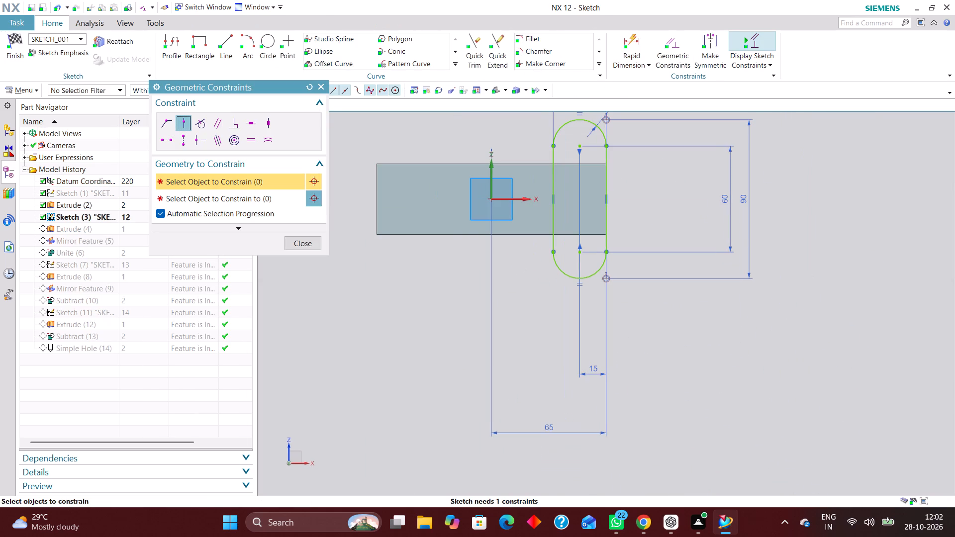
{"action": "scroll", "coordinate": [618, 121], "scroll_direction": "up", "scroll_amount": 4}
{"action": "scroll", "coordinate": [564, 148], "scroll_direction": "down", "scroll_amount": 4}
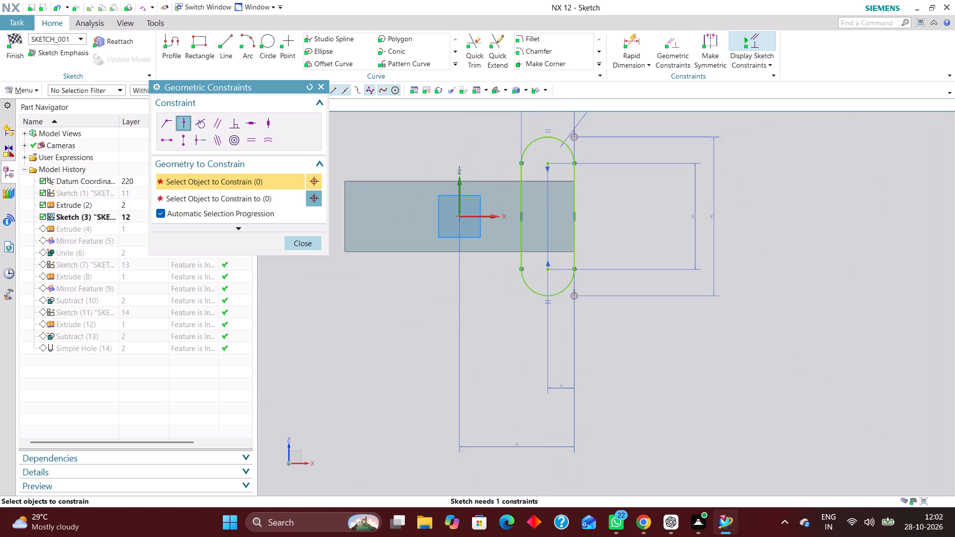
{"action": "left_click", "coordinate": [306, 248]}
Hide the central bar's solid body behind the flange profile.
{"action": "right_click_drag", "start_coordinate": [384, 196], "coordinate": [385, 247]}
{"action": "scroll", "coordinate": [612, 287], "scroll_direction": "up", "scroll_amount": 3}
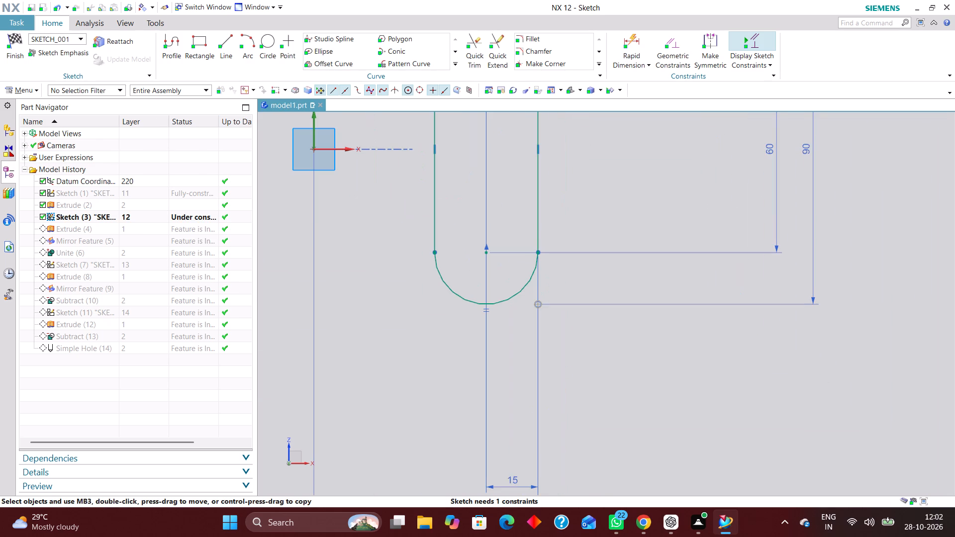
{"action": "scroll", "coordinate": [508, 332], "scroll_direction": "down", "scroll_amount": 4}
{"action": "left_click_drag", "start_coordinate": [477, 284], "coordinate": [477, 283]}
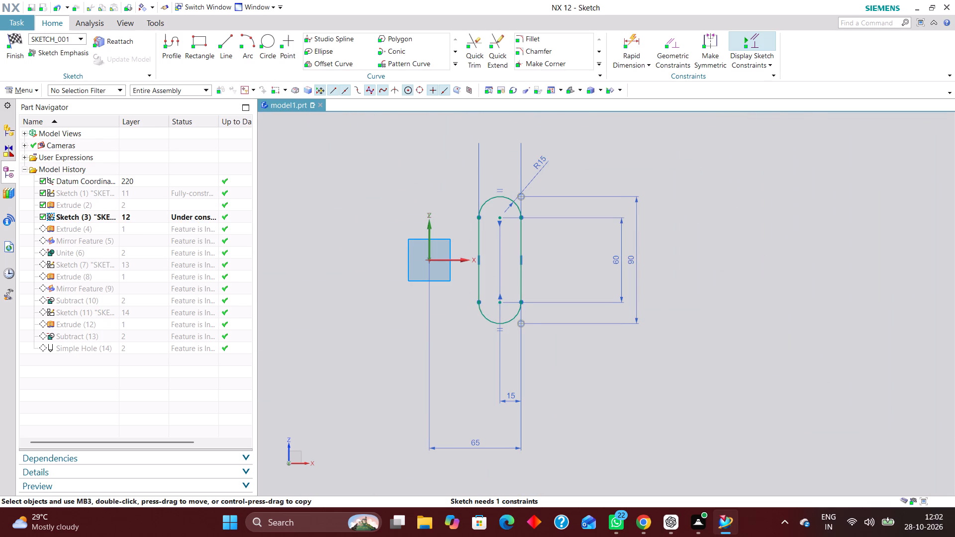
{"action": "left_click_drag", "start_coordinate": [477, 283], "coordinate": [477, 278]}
Move the two loose points and their 90 mm dimension below the flange profile, and delete the lower point.
{"action": "left_click_drag", "start_coordinate": [519, 196], "coordinate": [524, 179]}
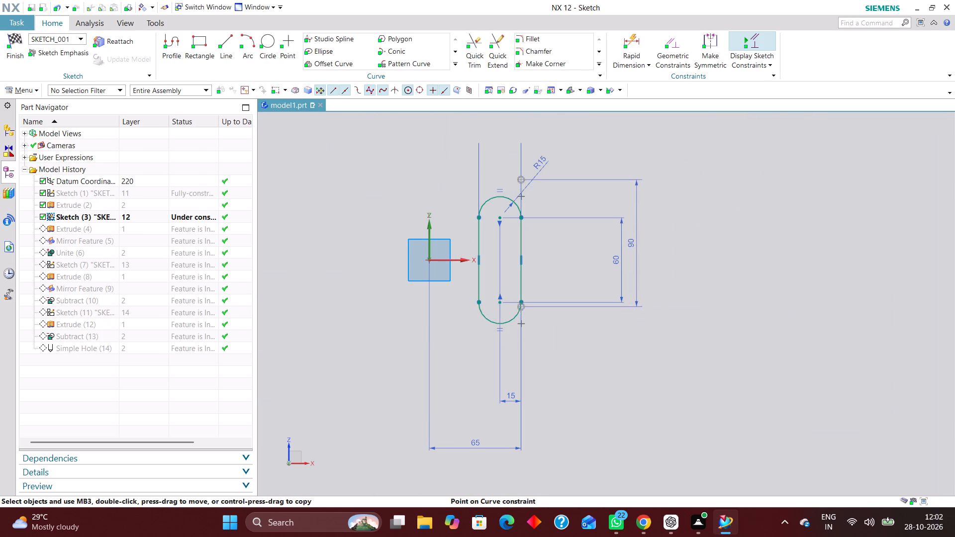
{"action": "left_click_drag", "start_coordinate": [524, 179], "coordinate": [578, 344]}
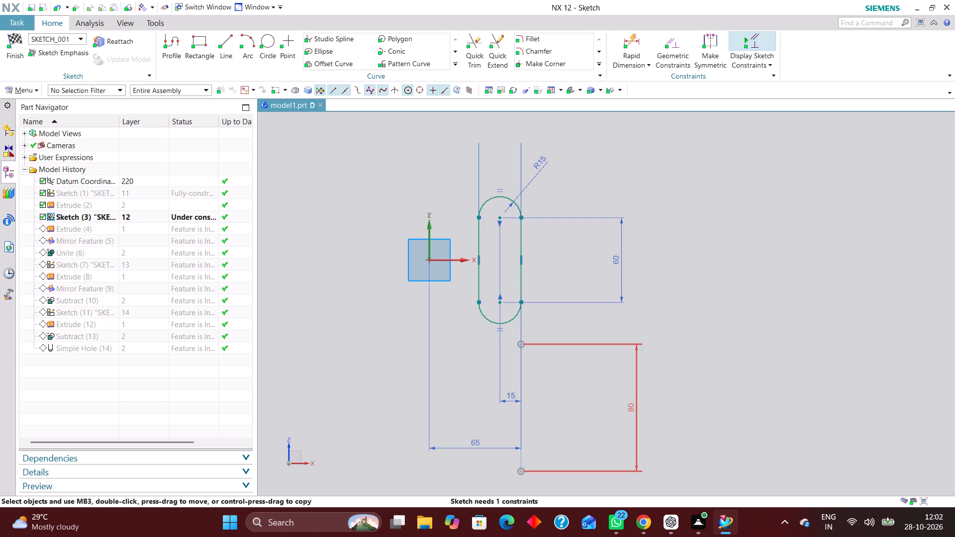
{"action": "left_click_drag", "start_coordinate": [523, 345], "coordinate": [528, 363]}
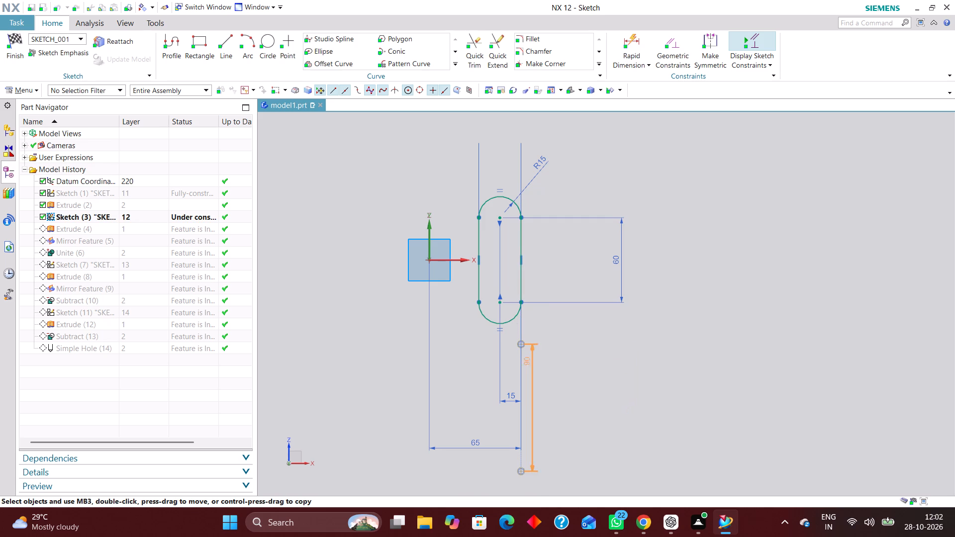
{"action": "left_click_drag", "start_coordinate": [528, 363], "coordinate": [610, 374]}
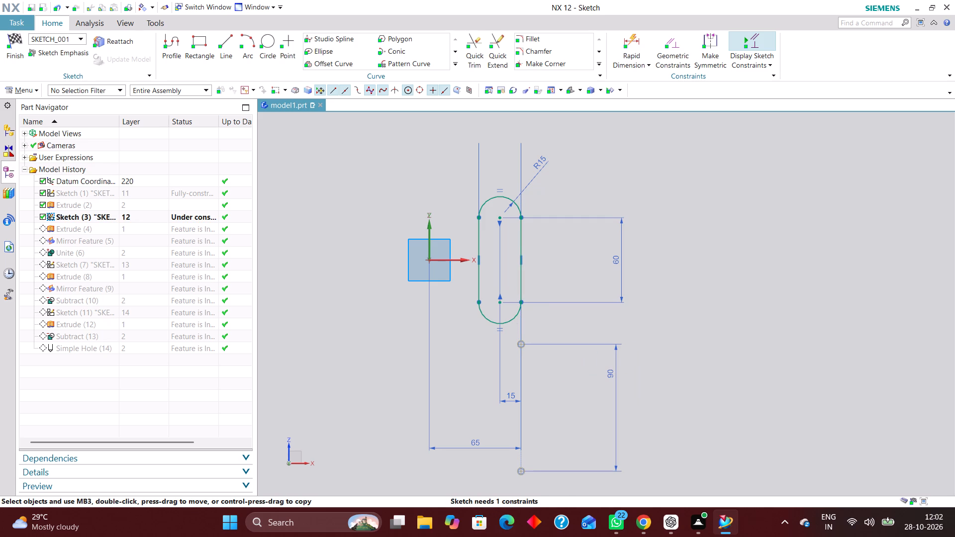
{"action": "right_click_drag", "start_coordinate": [521, 472], "coordinate": [411, 470]}
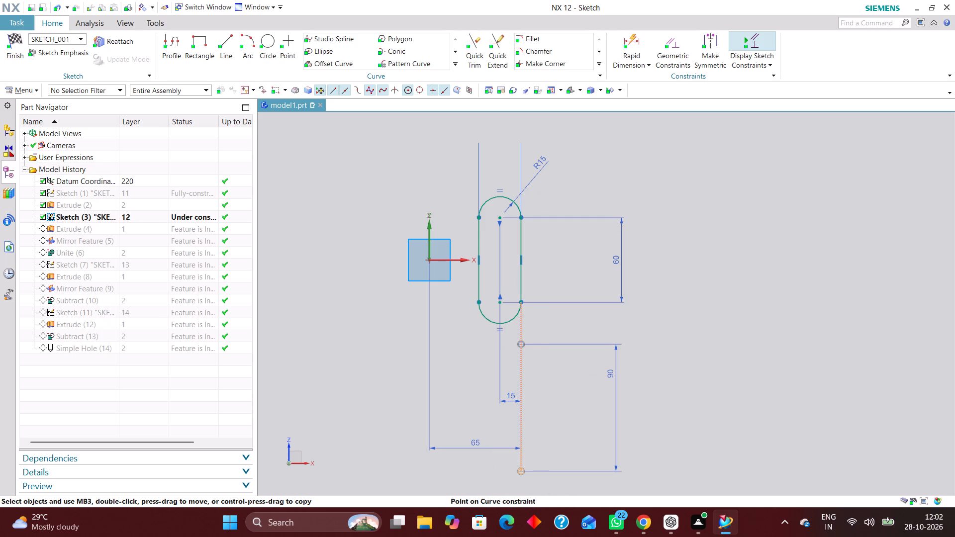
{"action": "right_click_drag", "start_coordinate": [523, 471], "coordinate": [401, 467]}
{"action": "right_click_drag", "start_coordinate": [522, 472], "coordinate": [425, 485]}
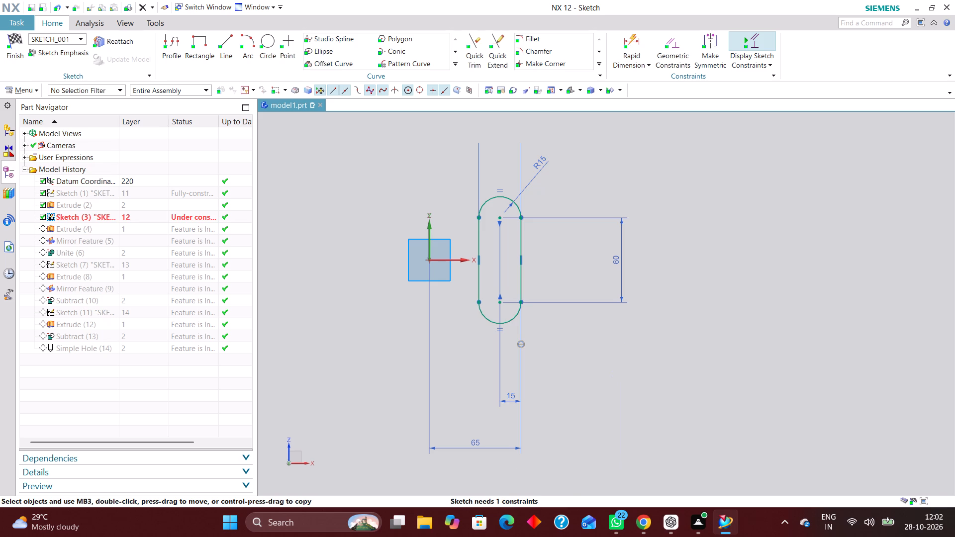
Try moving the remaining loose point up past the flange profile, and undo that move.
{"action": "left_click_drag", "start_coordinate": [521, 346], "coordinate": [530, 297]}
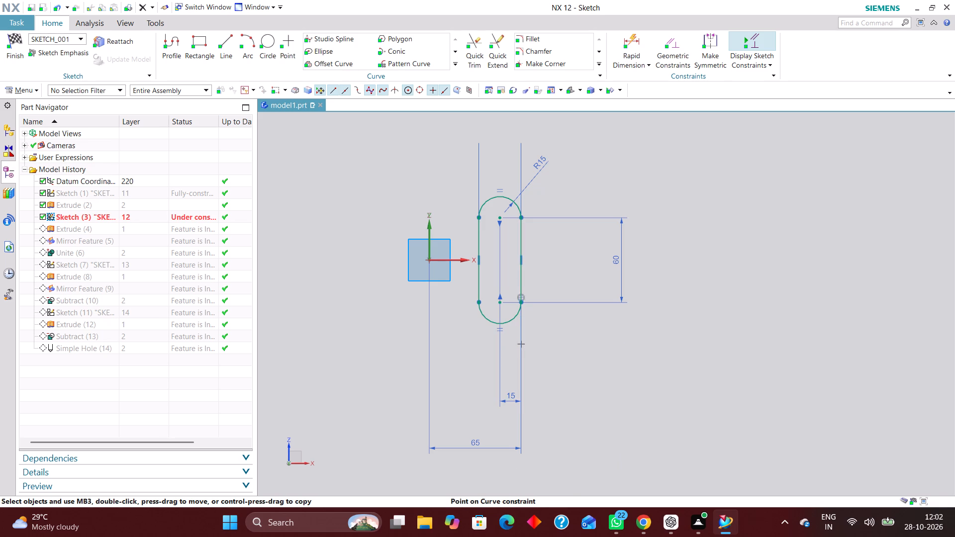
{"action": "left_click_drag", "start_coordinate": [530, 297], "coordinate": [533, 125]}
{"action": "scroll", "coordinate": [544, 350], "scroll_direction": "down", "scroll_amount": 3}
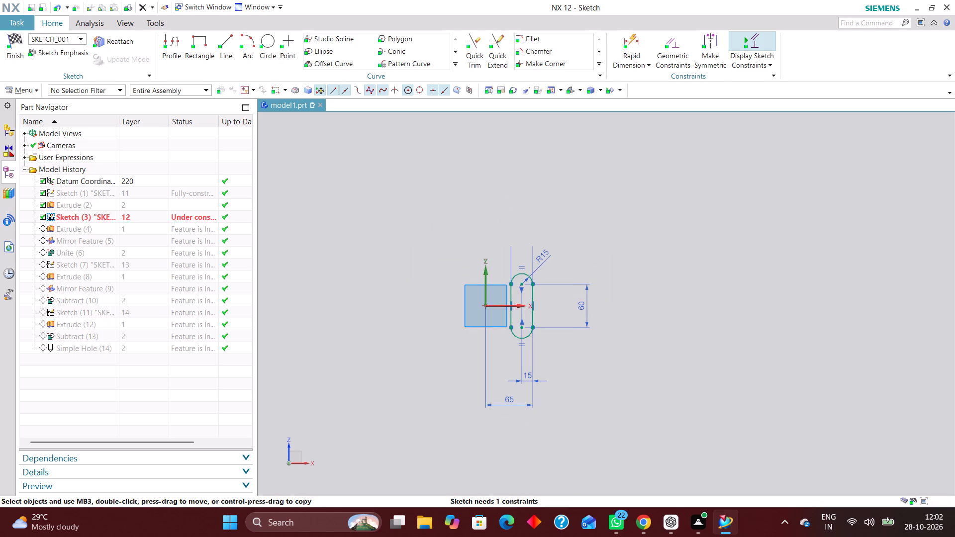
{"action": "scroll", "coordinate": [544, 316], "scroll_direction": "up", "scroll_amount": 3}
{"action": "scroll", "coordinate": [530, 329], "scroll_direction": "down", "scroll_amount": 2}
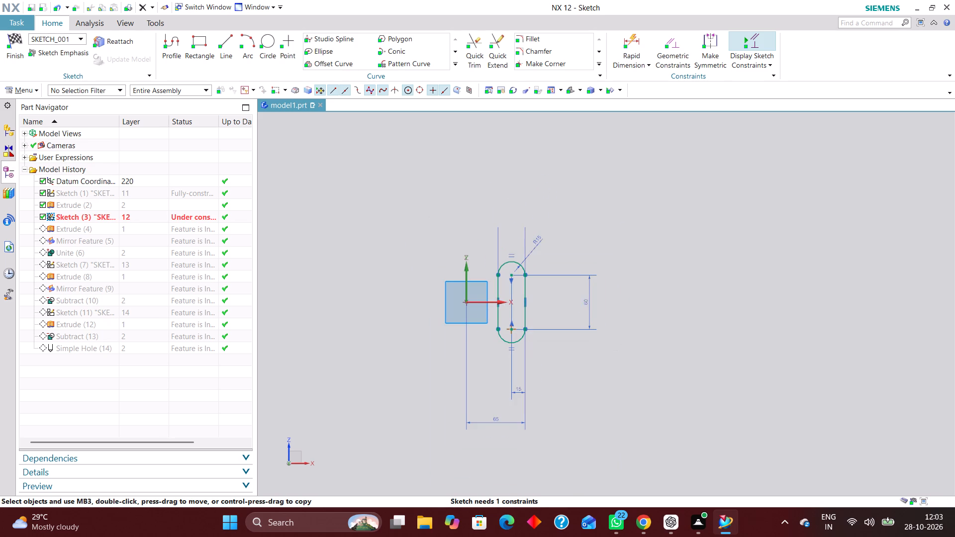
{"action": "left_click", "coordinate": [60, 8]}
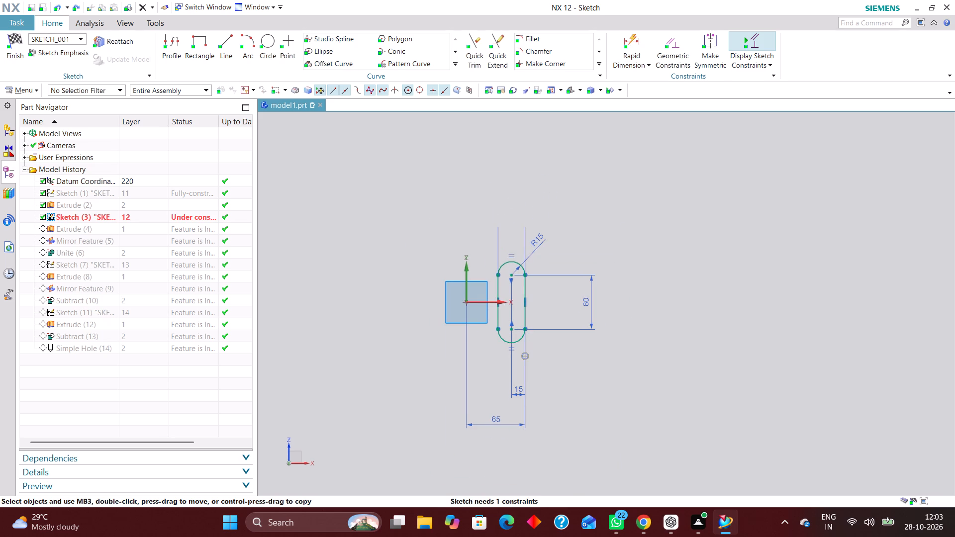
Move the remaining loose point above the flange profile and delete it, finishing the sketch.
{"action": "left_click_drag", "start_coordinate": [527, 356], "coordinate": [537, 206]}
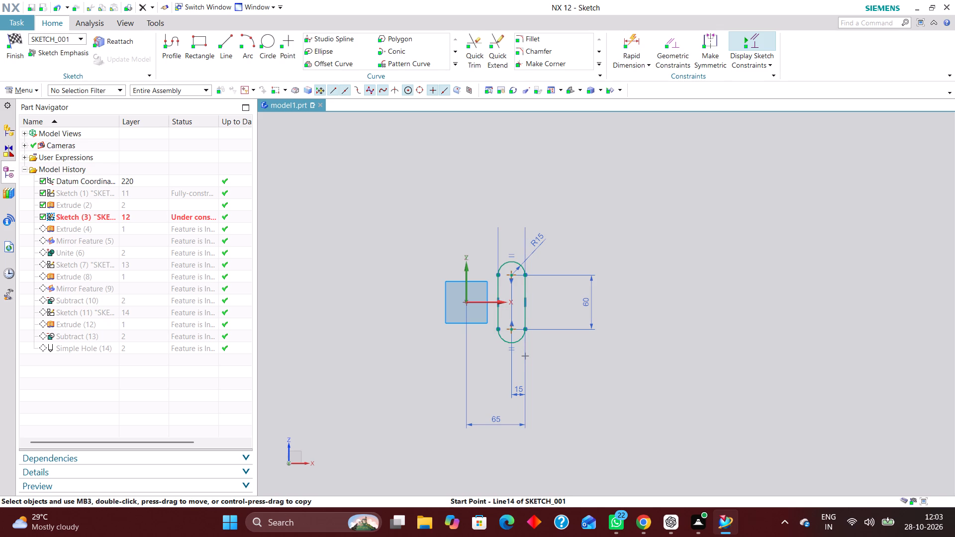
{"action": "left_click_drag", "start_coordinate": [537, 206], "coordinate": [537, 238]}
{"action": "scroll", "coordinate": [524, 243], "scroll_direction": "up", "scroll_amount": 5}
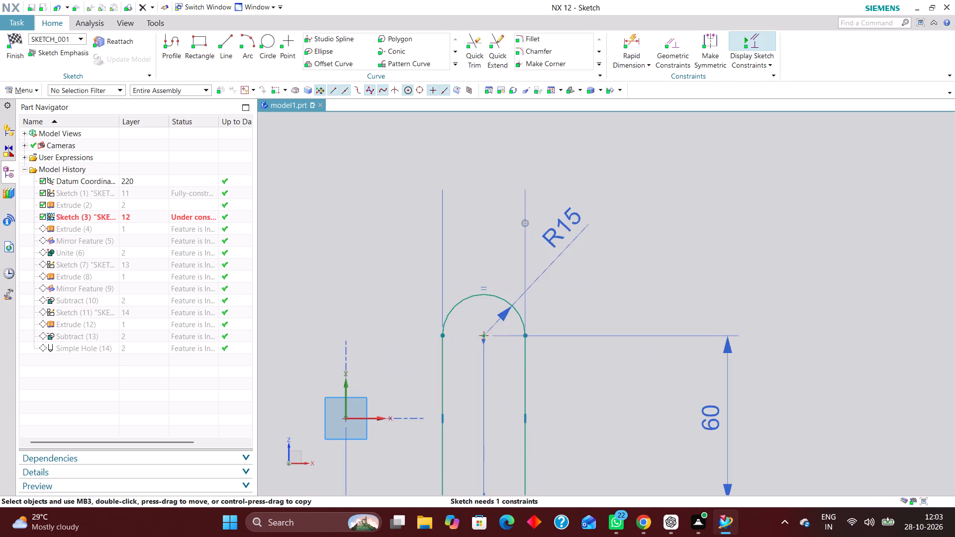
{"action": "right_click_drag", "start_coordinate": [526, 222], "coordinate": [390, 204]}
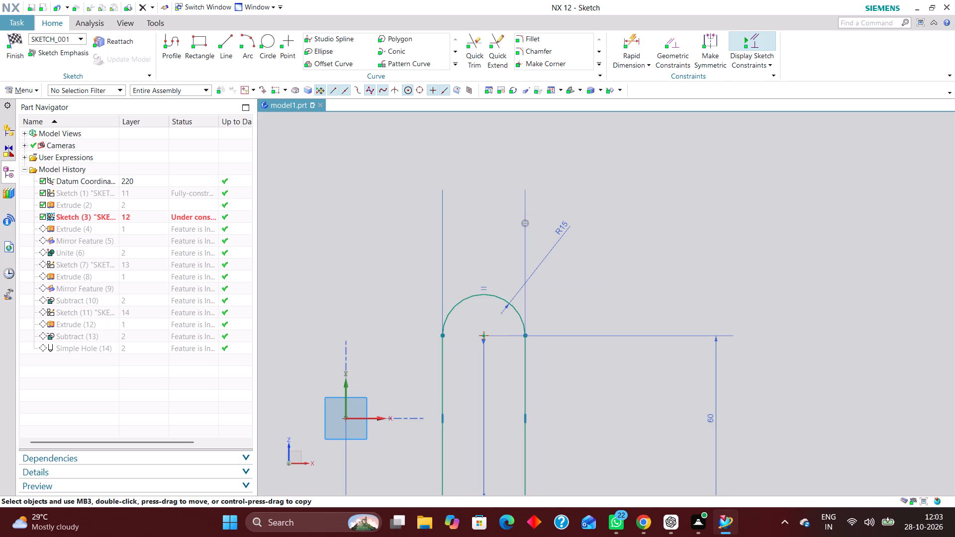
{"action": "right_click_drag", "start_coordinate": [527, 220], "coordinate": [477, 223]}
{"action": "right_click_drag", "start_coordinate": [529, 220], "coordinate": [477, 219]}
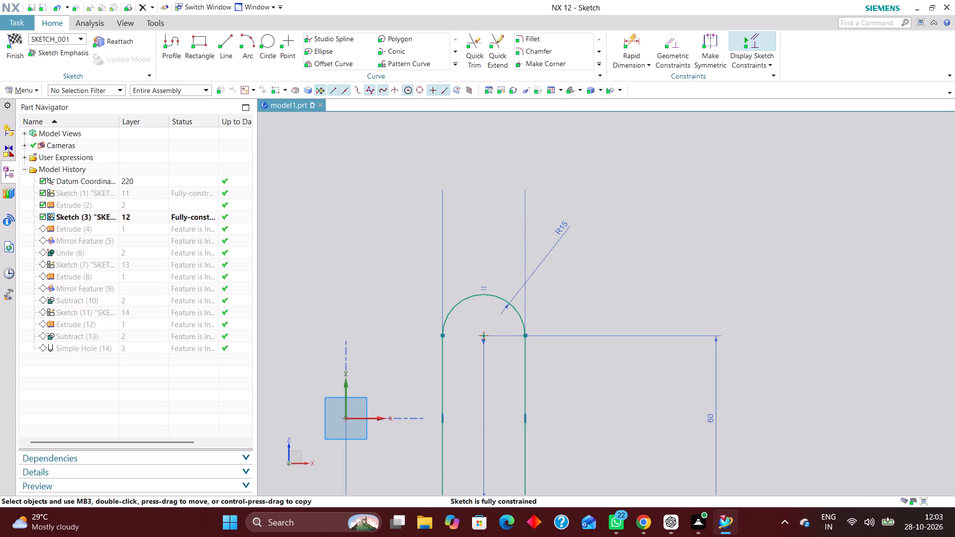
{"action": "scroll", "coordinate": [472, 215], "scroll_direction": "down", "scroll_amount": 3}
{"action": "scroll", "coordinate": [499, 331], "scroll_direction": "up", "scroll_amount": 1}
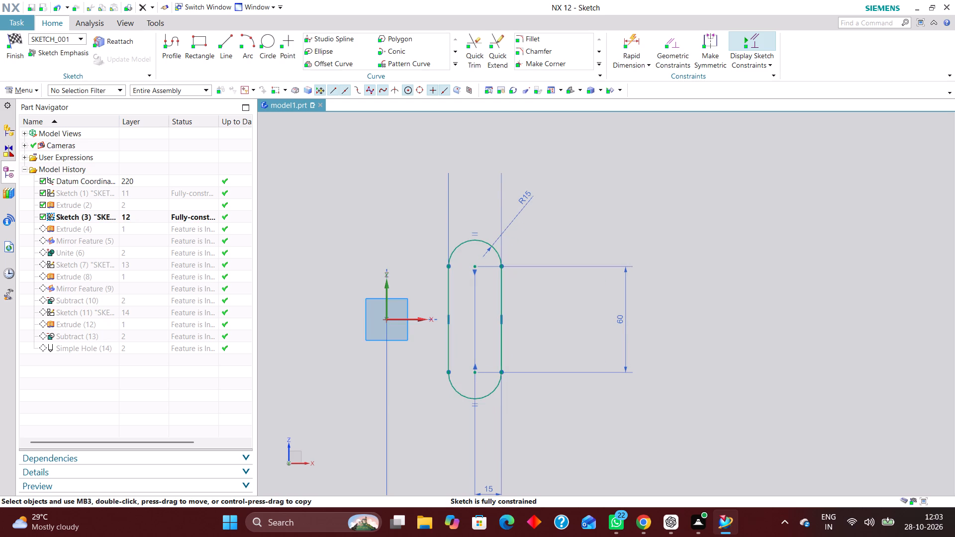
{"action": "left_click", "coordinate": [15, 36]}
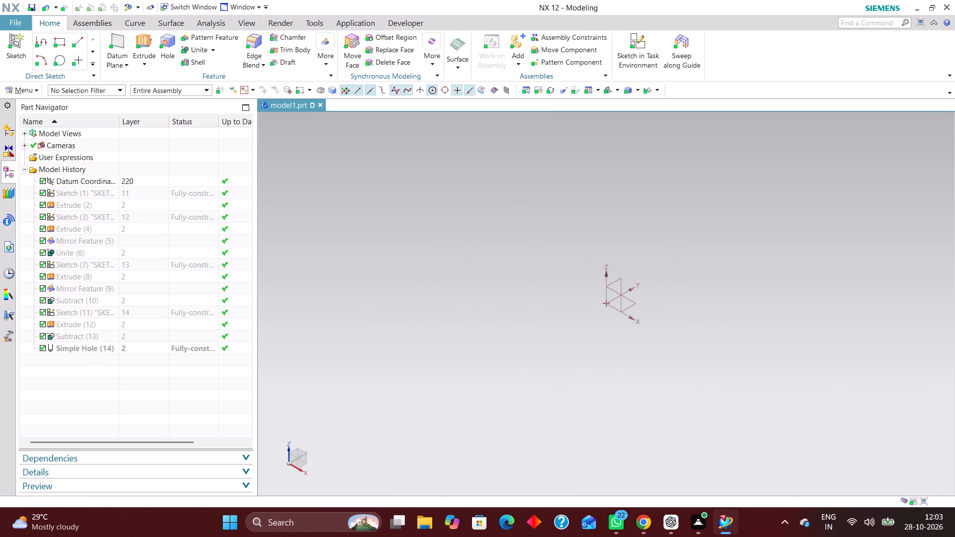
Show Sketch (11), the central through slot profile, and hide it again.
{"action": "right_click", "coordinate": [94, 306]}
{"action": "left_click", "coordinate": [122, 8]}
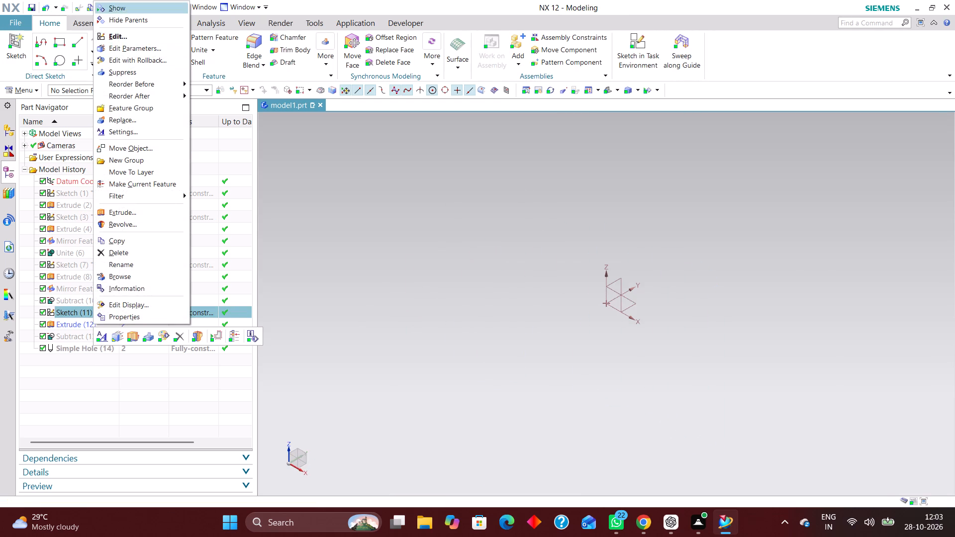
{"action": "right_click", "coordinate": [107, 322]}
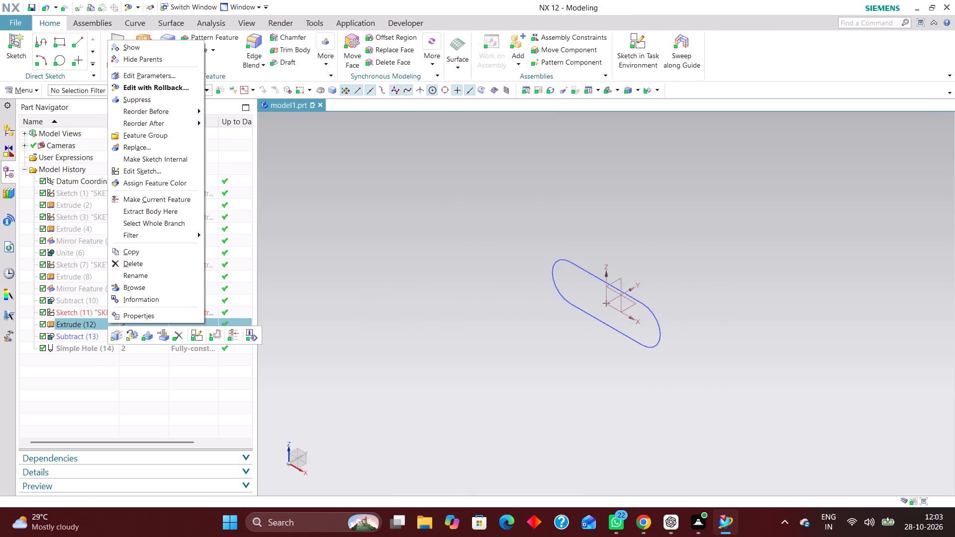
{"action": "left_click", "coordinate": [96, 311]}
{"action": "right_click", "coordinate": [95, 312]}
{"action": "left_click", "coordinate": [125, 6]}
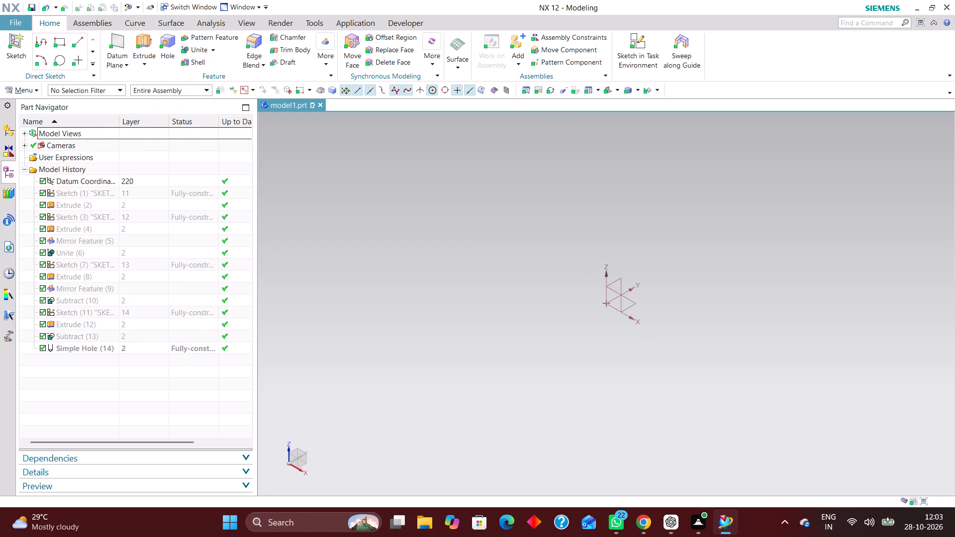
Show the connector's hidden solid body again.
{"action": "right_click", "coordinate": [95, 299]}
{"action": "left_click", "coordinate": [115, 12]}
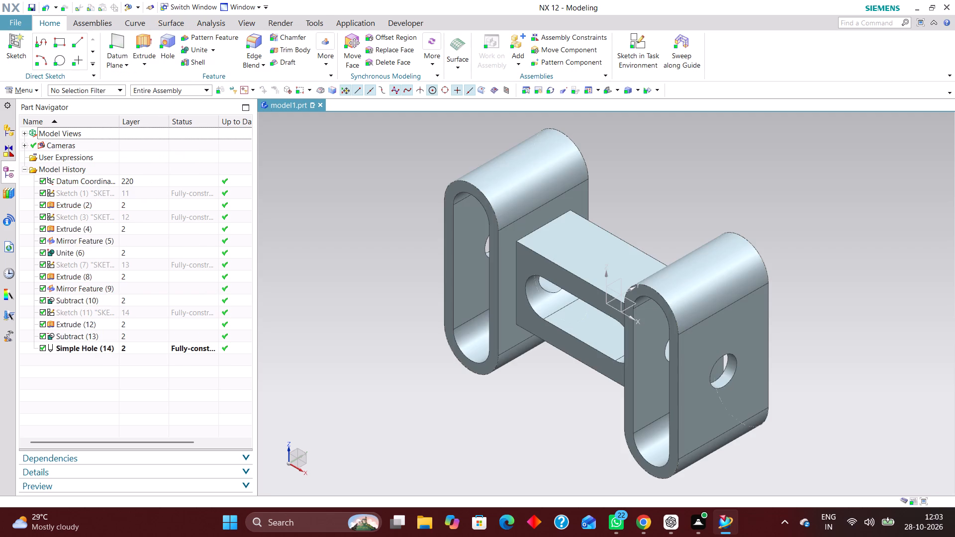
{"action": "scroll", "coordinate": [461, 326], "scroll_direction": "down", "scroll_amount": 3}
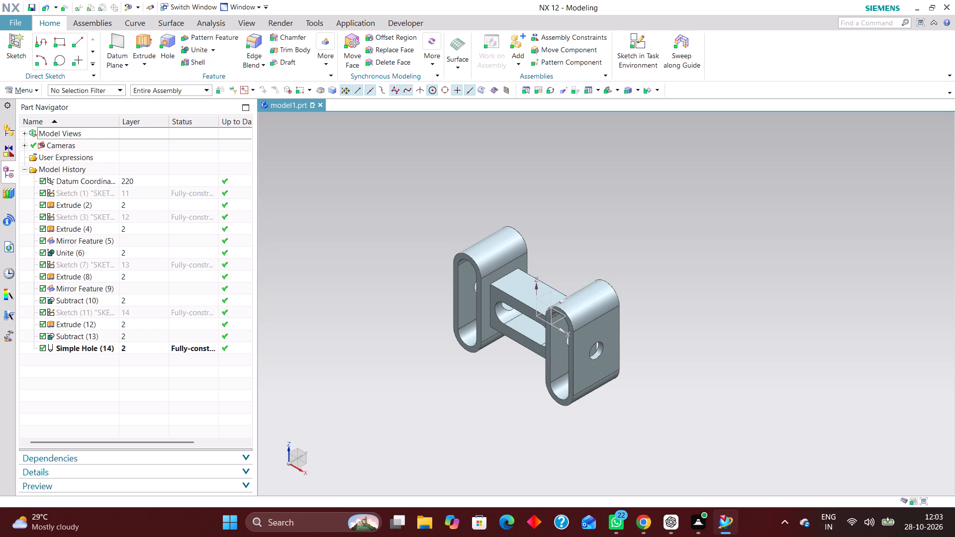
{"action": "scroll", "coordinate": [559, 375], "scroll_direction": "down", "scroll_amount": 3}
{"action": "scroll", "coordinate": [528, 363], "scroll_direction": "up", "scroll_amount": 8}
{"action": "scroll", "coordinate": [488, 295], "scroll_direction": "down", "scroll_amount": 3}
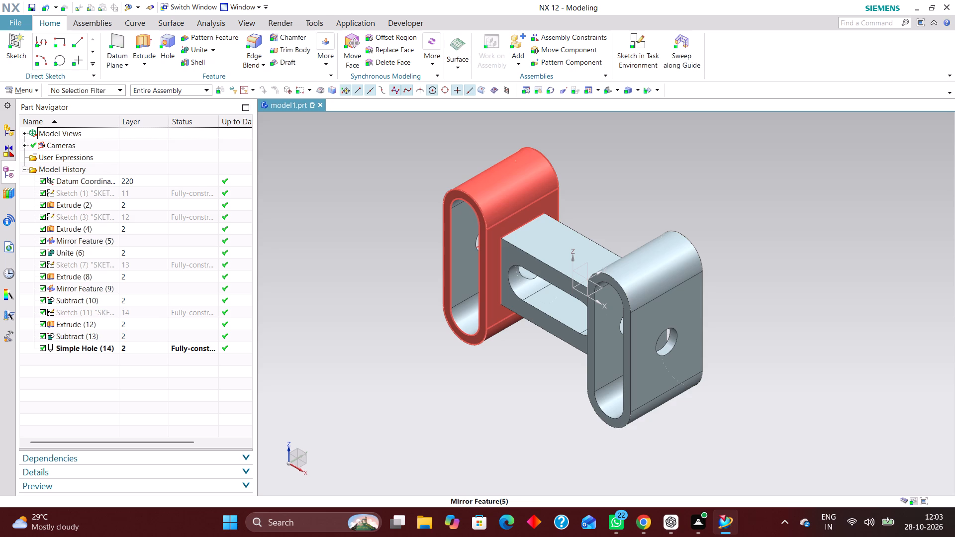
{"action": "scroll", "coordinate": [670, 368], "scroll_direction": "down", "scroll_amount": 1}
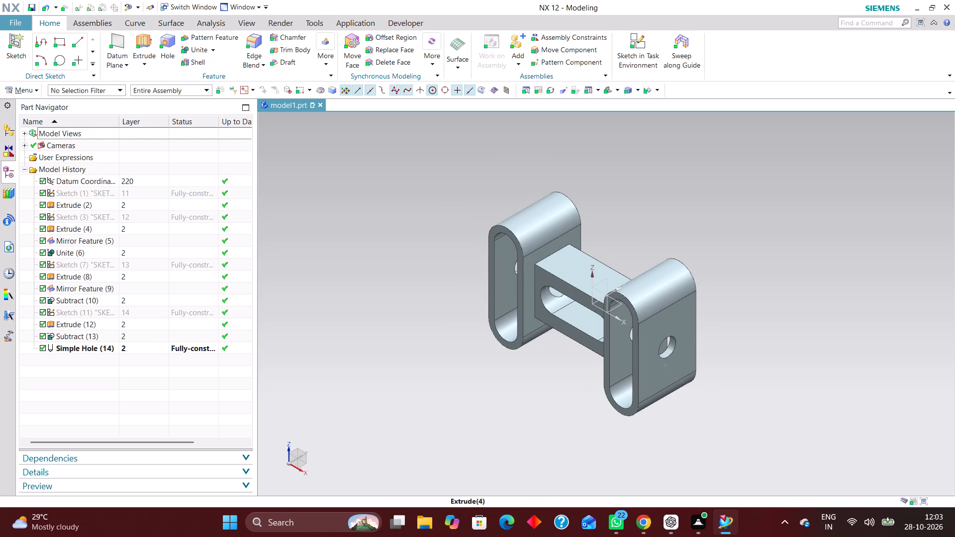
Assign the library material Steel to the connector's solid body.
{"action": "left_click", "coordinate": [37, 88]}
{"action": "left_click", "coordinate": [32, 93]}
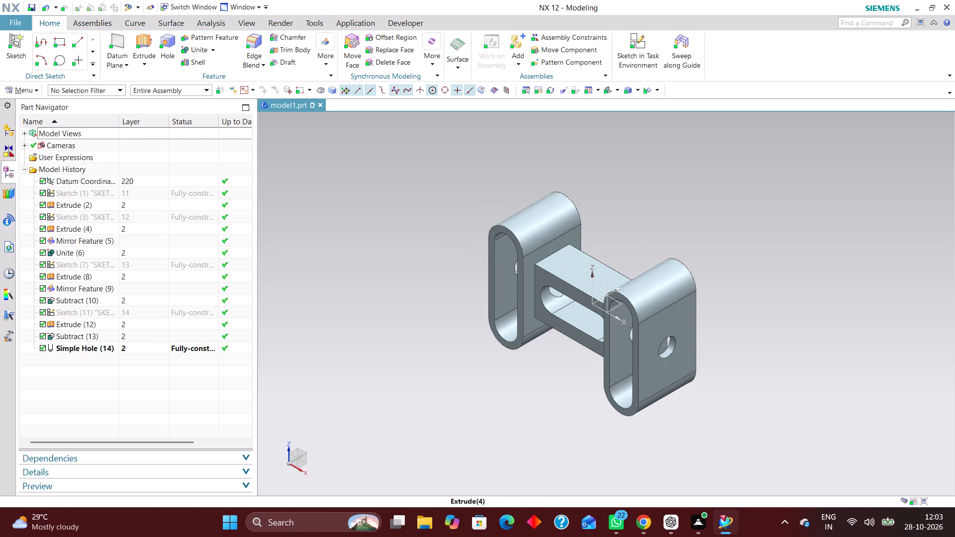
{"action": "left_click", "coordinate": [36, 92]}
{"action": "left_click", "coordinate": [43, 162]}
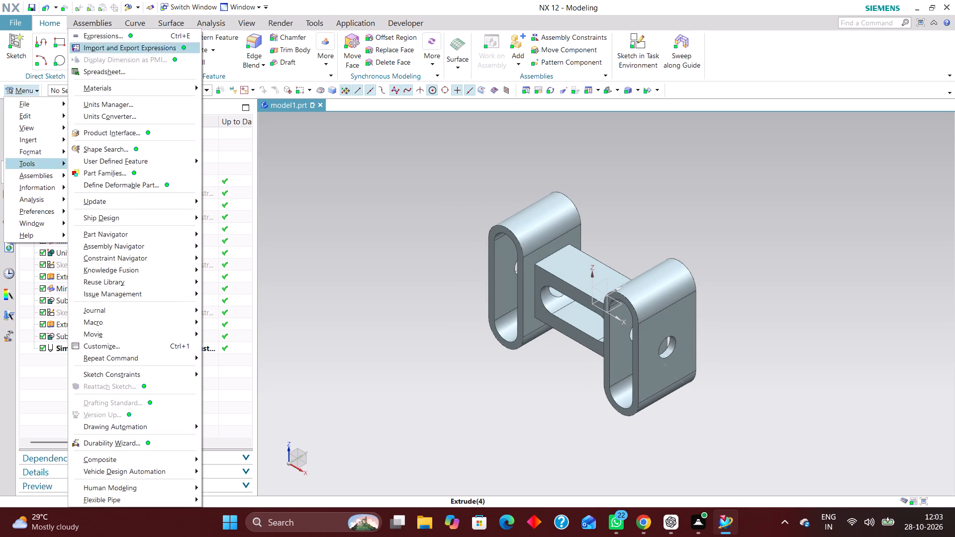
{"action": "left_click", "coordinate": [121, 95]}
{"action": "left_click", "coordinate": [121, 90]}
{"action": "left_click", "coordinate": [218, 89]}
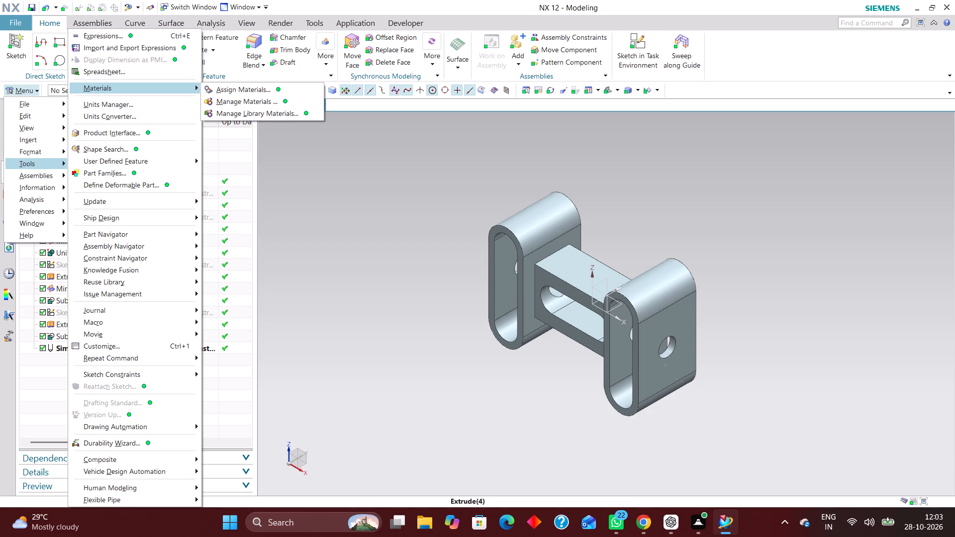
{"action": "left_click", "coordinate": [518, 229]}
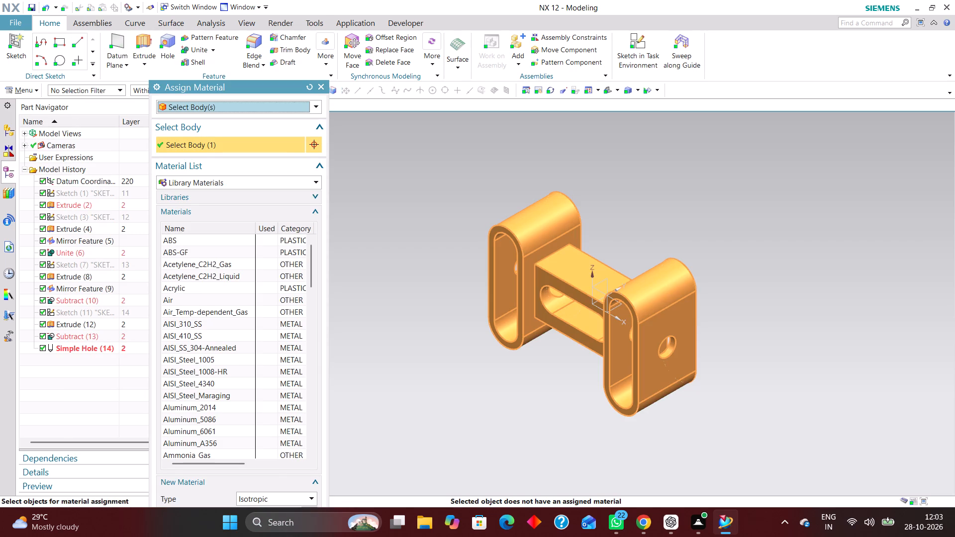
{"action": "left_click_drag", "start_coordinate": [278, 85], "coordinate": [264, 19]}
{"action": "scroll", "coordinate": [216, 319], "scroll_direction": "down", "scroll_amount": 15}
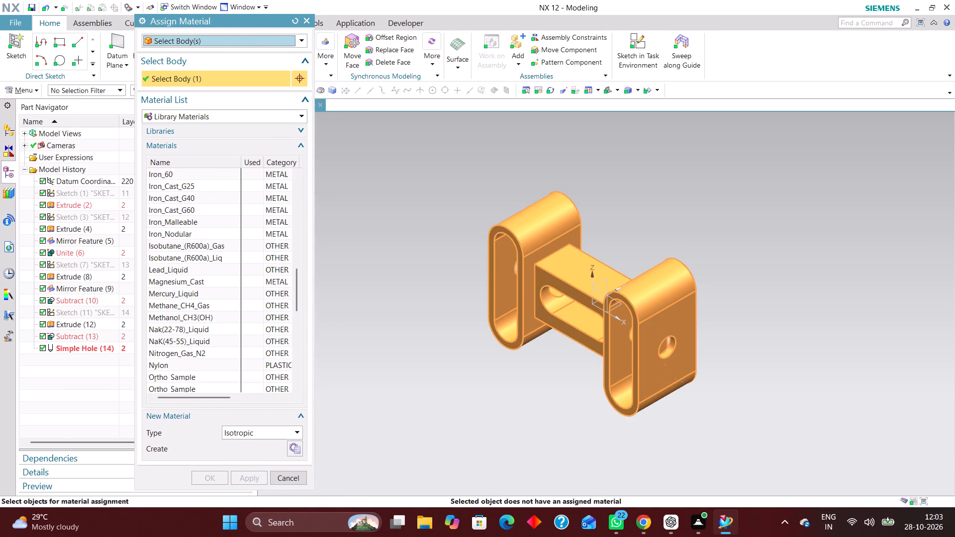
{"action": "scroll", "coordinate": [210, 315], "scroll_direction": "down", "scroll_amount": 13}
{"action": "left_click", "coordinate": [170, 257]}
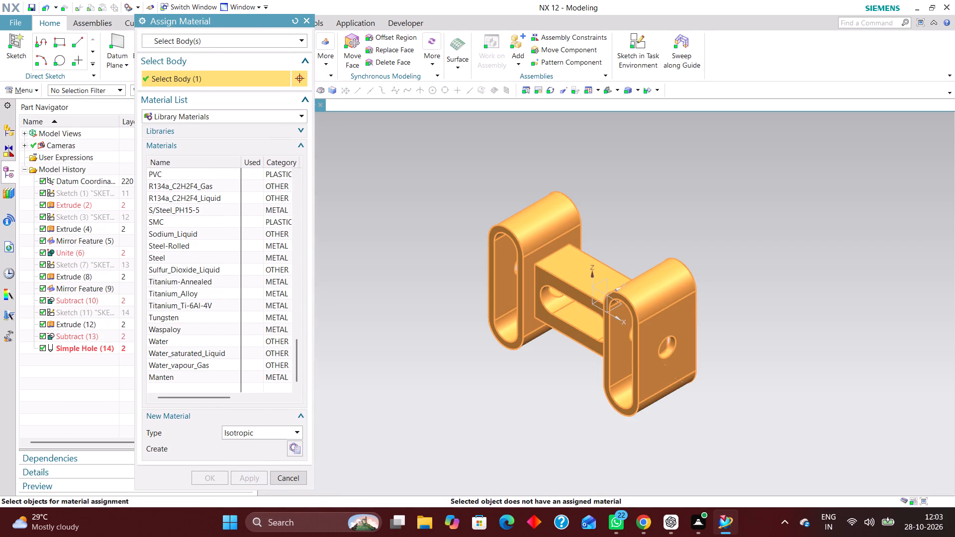
{"action": "left_click", "coordinate": [220, 479]}
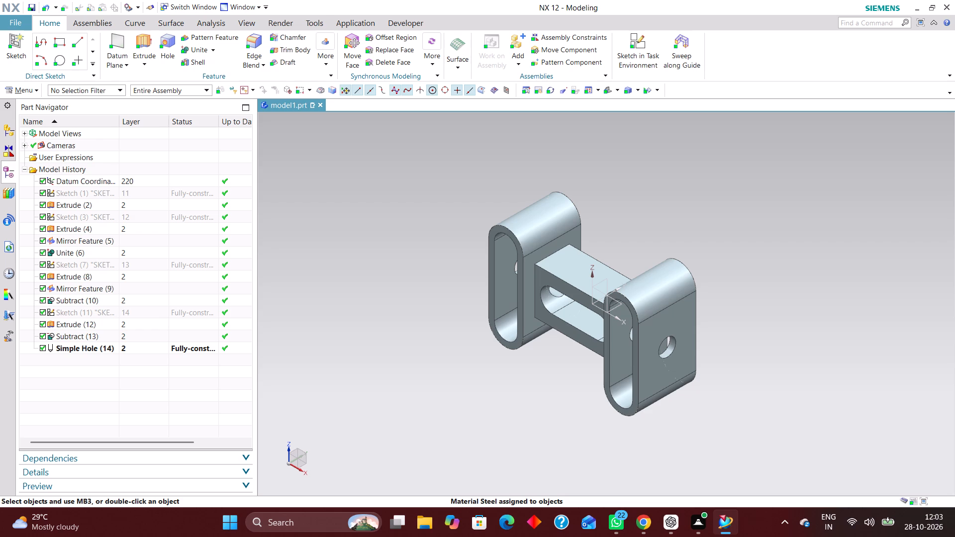
In the displayed part's weight properties, enable Update Data on Save and update the weight data immediately.
{"action": "left_click", "coordinate": [35, 92]}
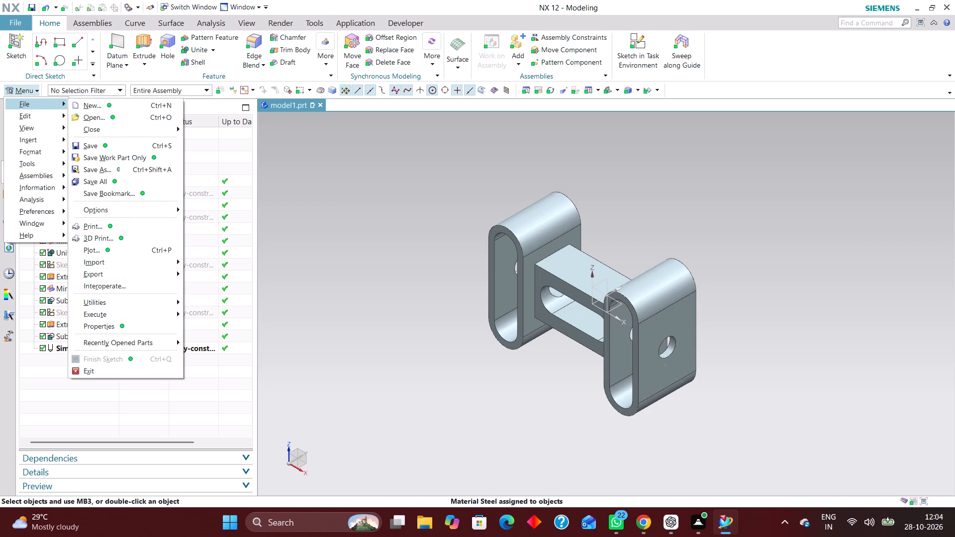
{"action": "left_click", "coordinate": [38, 102]}
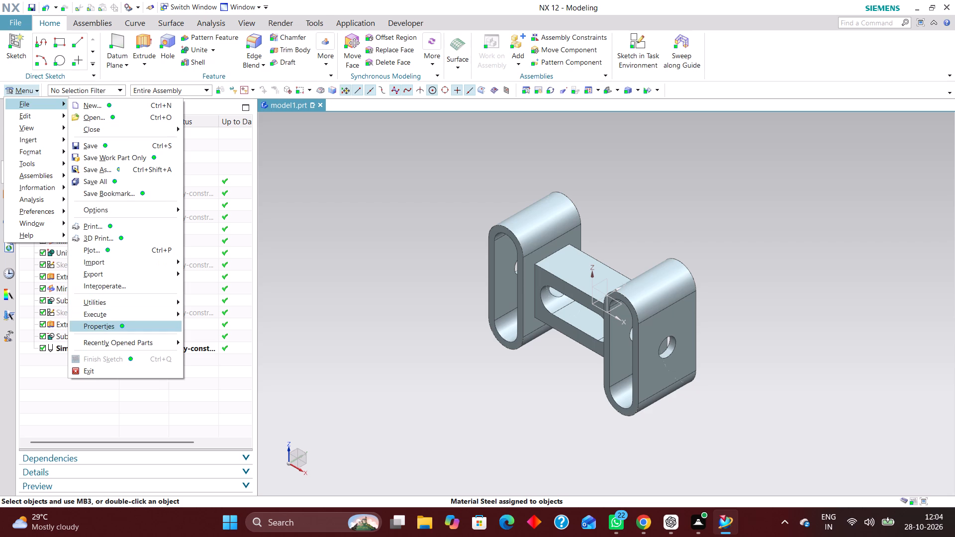
{"action": "left_click", "coordinate": [111, 325]}
{"action": "left_click", "coordinate": [151, 83]}
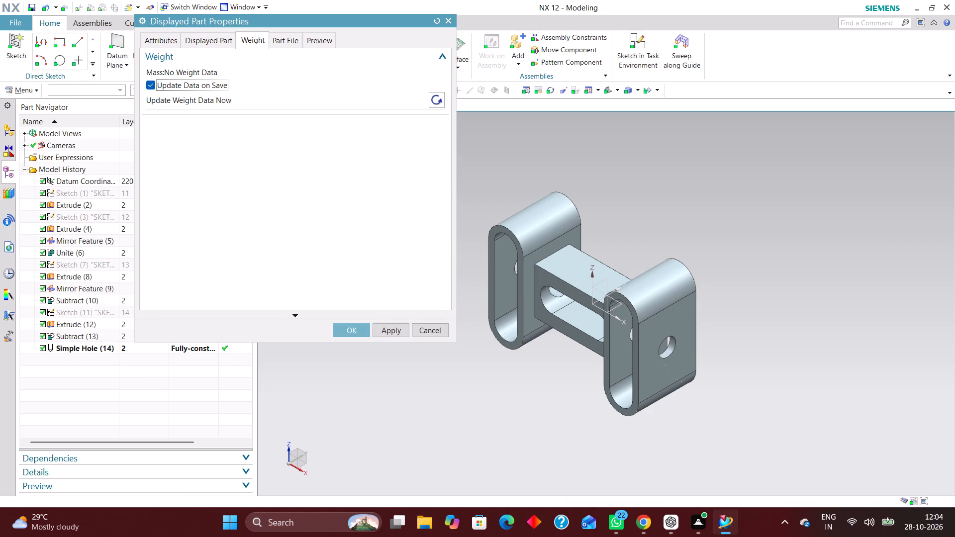
{"action": "left_click", "coordinate": [437, 98]}
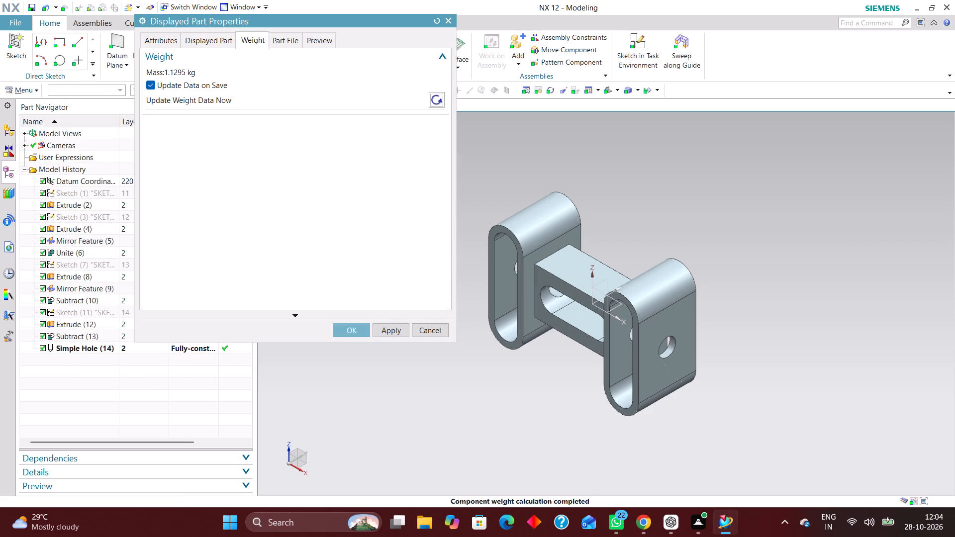
{"action": "left_click", "coordinate": [350, 326]}
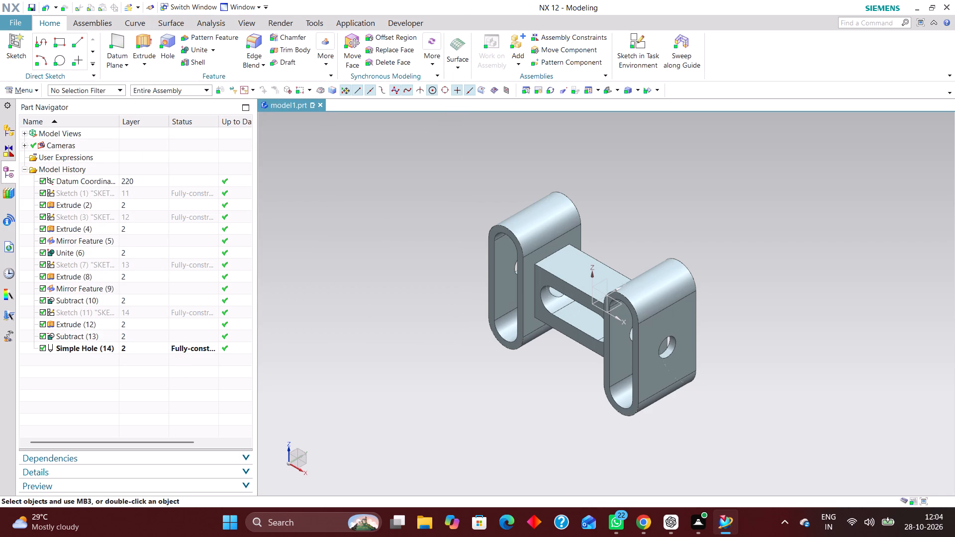
Create a new group containing the connector's solid body, keeping the default group settings.
{"action": "left_click", "coordinate": [37, 88]}
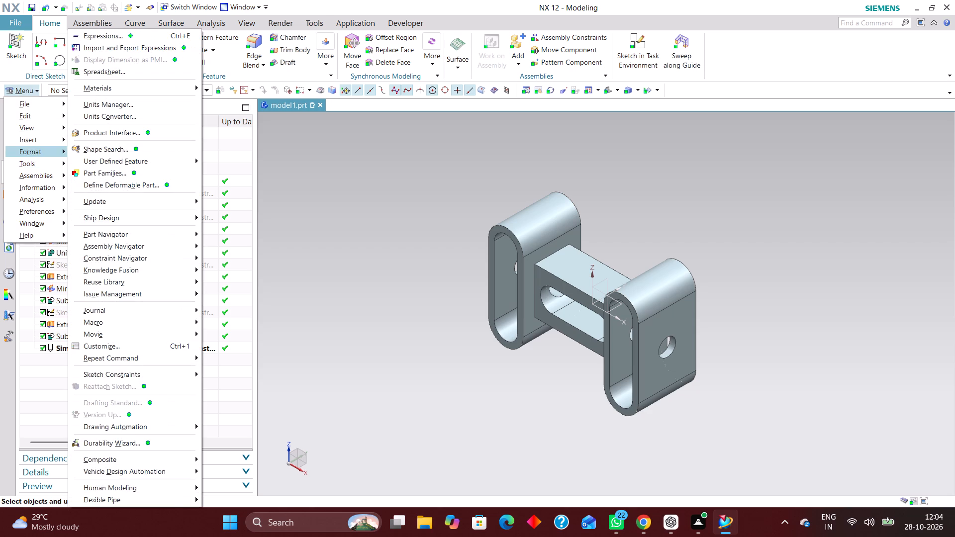
{"action": "left_click", "coordinate": [40, 152]}
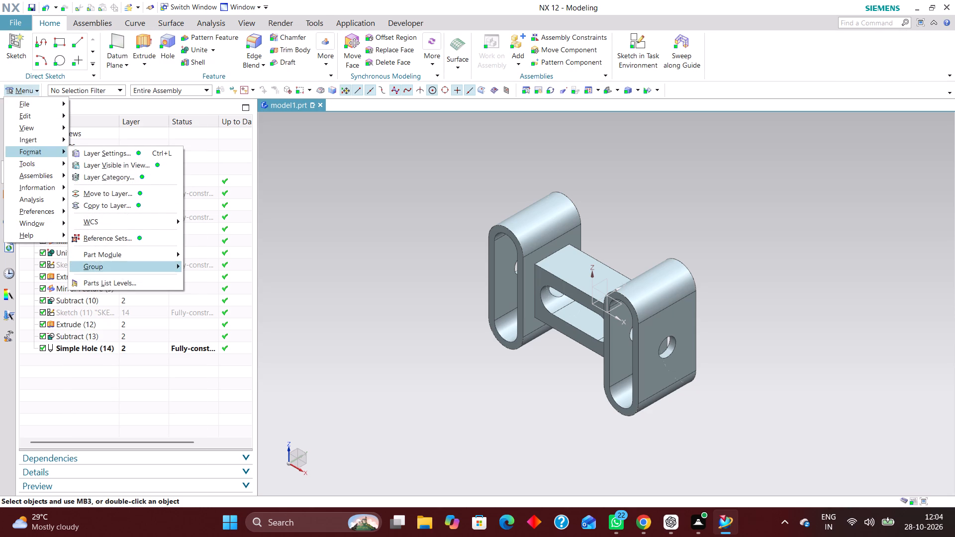
{"action": "left_click", "coordinate": [108, 263]}
{"action": "left_click", "coordinate": [228, 267]}
{"action": "left_click", "coordinate": [538, 274]}
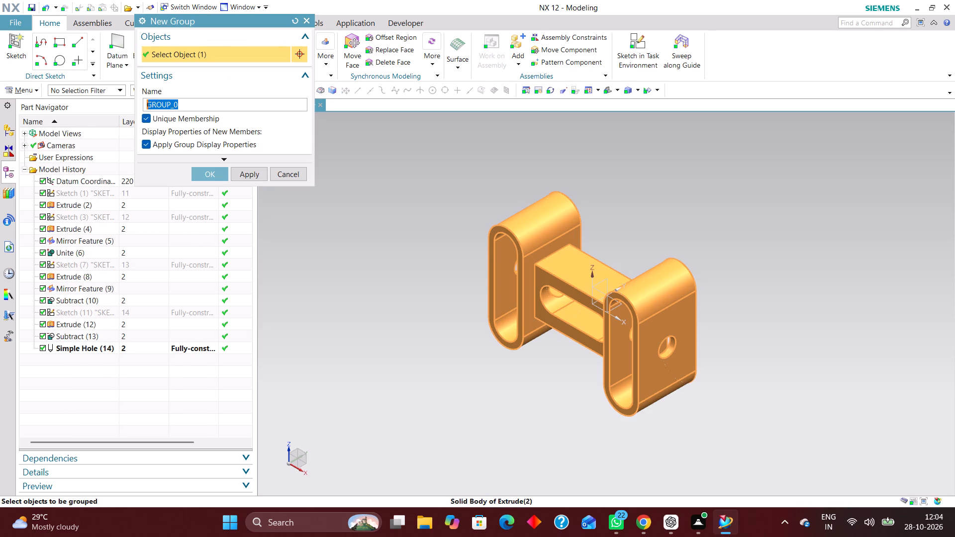
{"action": "left_click", "coordinate": [207, 175]}
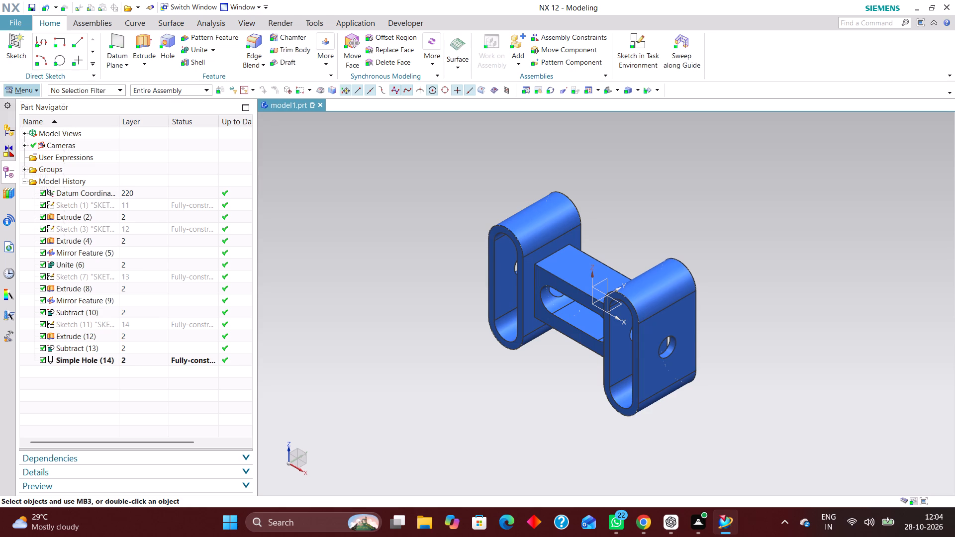
Set up Part Cleanup for the work part with Delete Unused Units and all the Serious Delete Actions checkboxes enabled.
{"action": "left_click", "coordinate": [35, 87]}
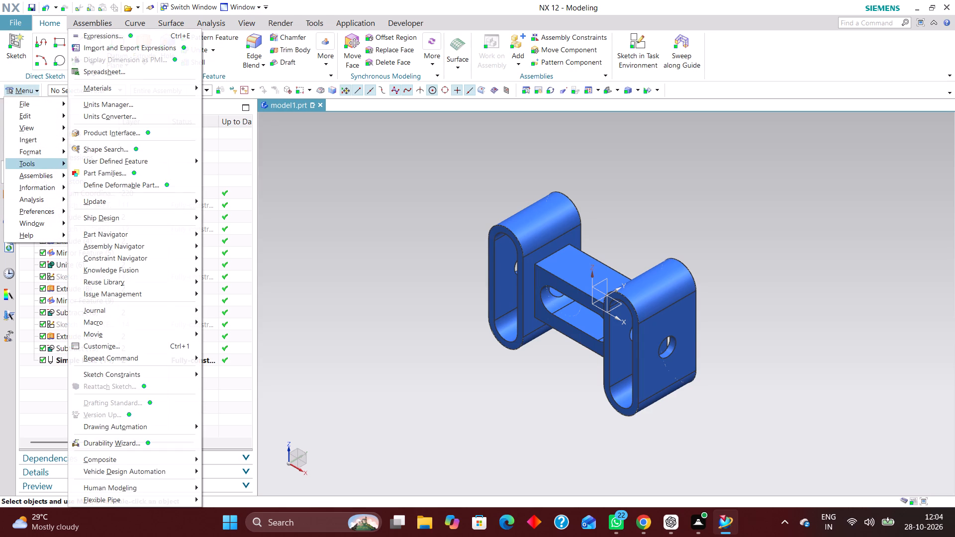
{"action": "left_click", "coordinate": [35, 105]}
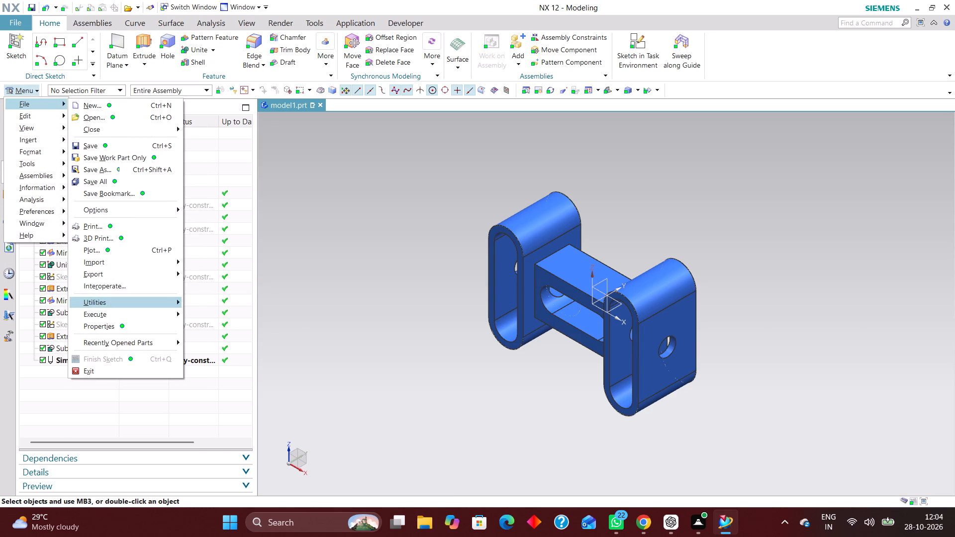
{"action": "left_click", "coordinate": [115, 301]}
{"action": "scroll", "coordinate": [230, 383], "scroll_direction": "down", "scroll_amount": 5}
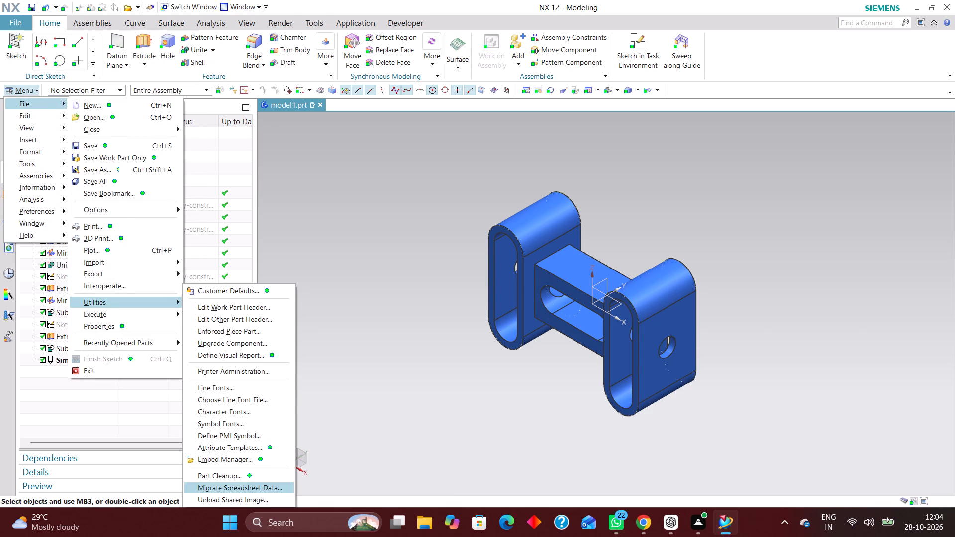
{"action": "left_click", "coordinate": [231, 472]}
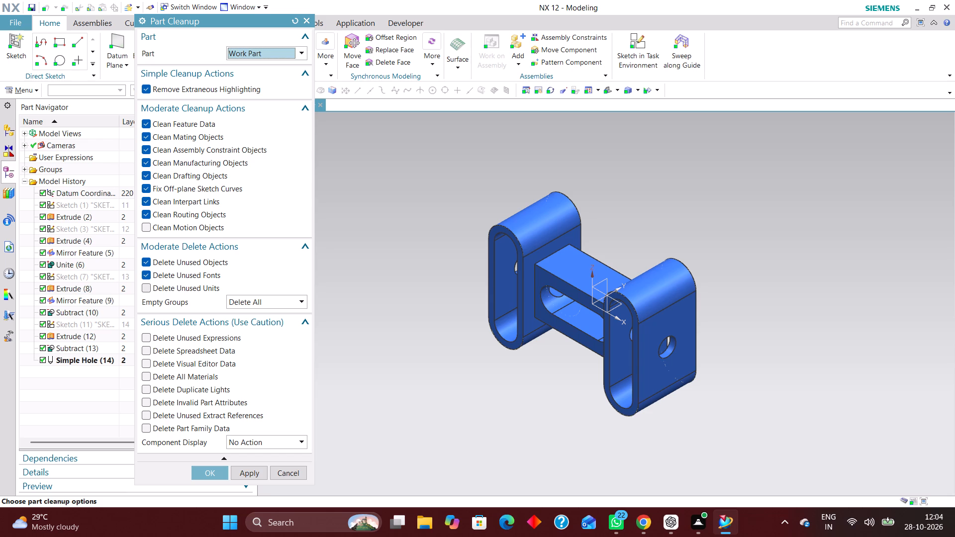
{"action": "left_click", "coordinate": [152, 285]}
{"action": "left_click", "coordinate": [148, 336]}
{"action": "left_click", "coordinate": [148, 346]}
{"action": "left_click", "coordinate": [153, 362]}
{"action": "left_click", "coordinate": [150, 376]}
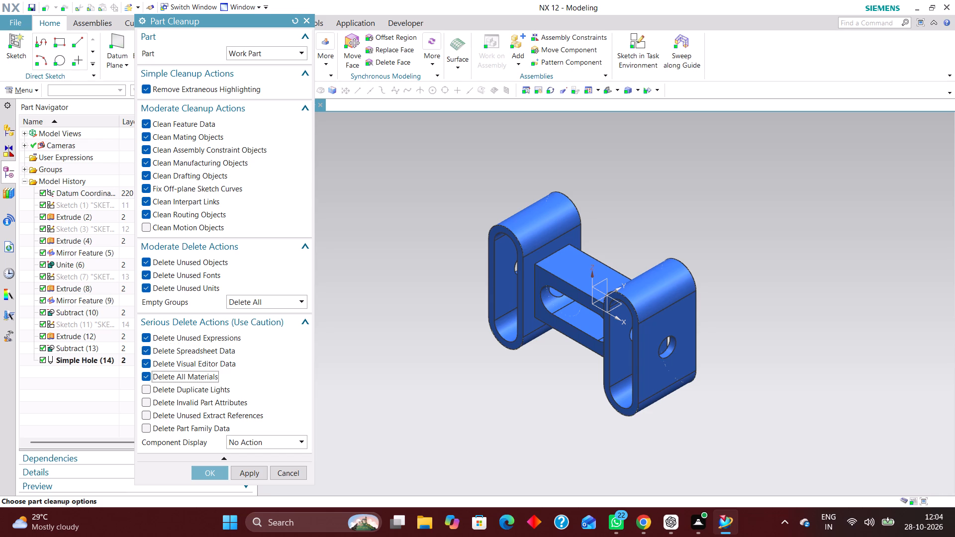
{"action": "left_click", "coordinate": [151, 391]}
{"action": "left_click", "coordinate": [152, 405]}
{"action": "left_click", "coordinate": [153, 413]}
{"action": "left_click", "coordinate": [149, 424]}
Set the cleanup's Component Display to Remove All Changes and run it, agreeing to delete all spreadsheets and visual editor data.
{"action": "left_click", "coordinate": [267, 446]}
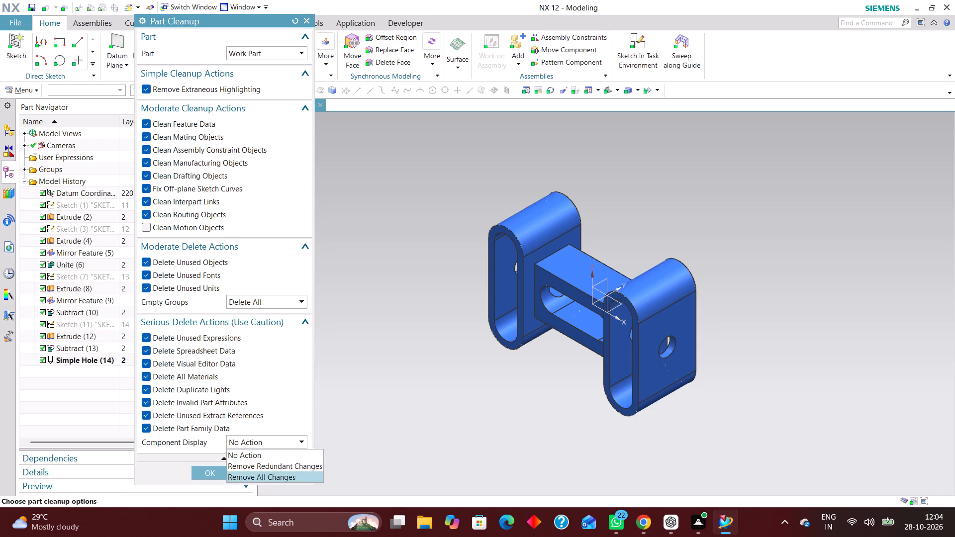
{"action": "left_click", "coordinate": [267, 481]}
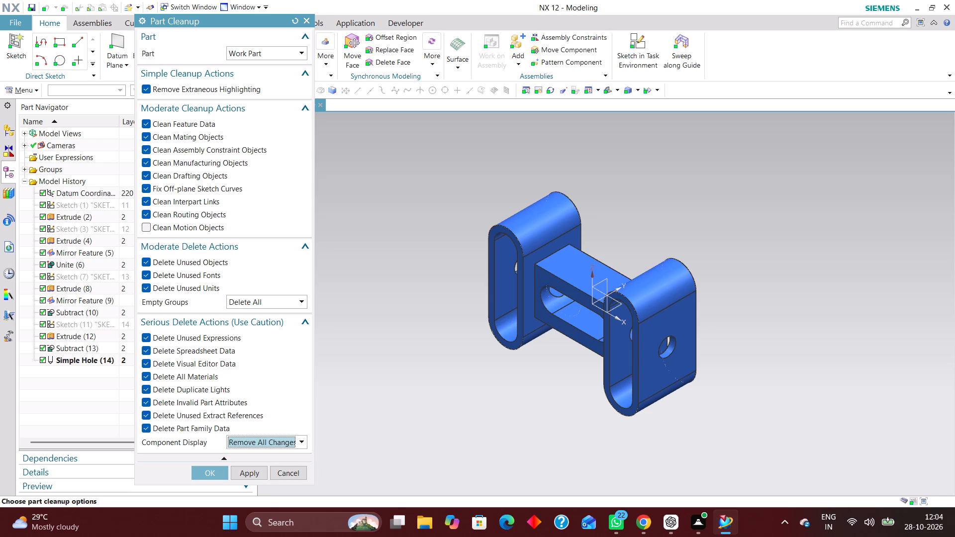
{"action": "left_click", "coordinate": [204, 478]}
{"action": "left_click", "coordinate": [379, 289]}
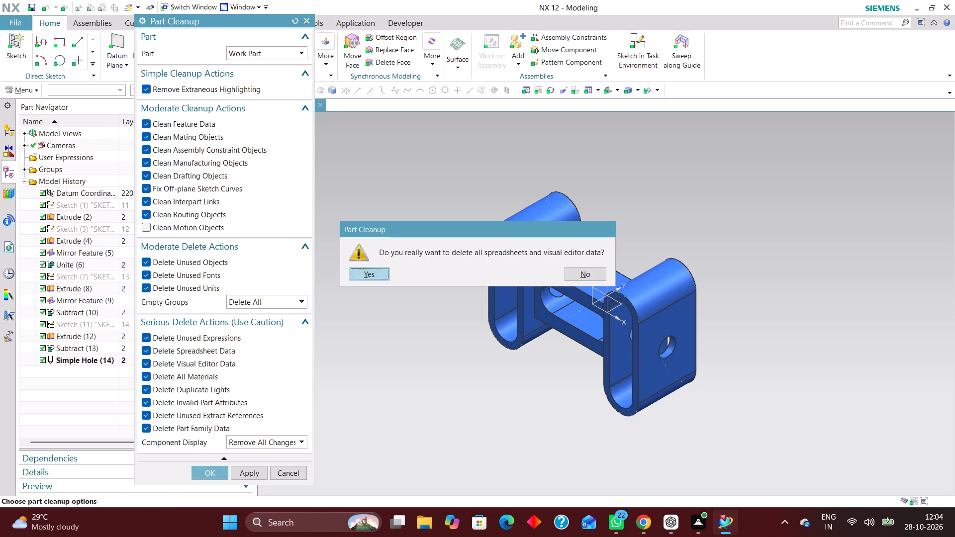
{"action": "left_click", "coordinate": [372, 278]}
Add a new reference set to the work part and include the connector's solid body in it.
{"action": "left_click", "coordinate": [30, 88]}
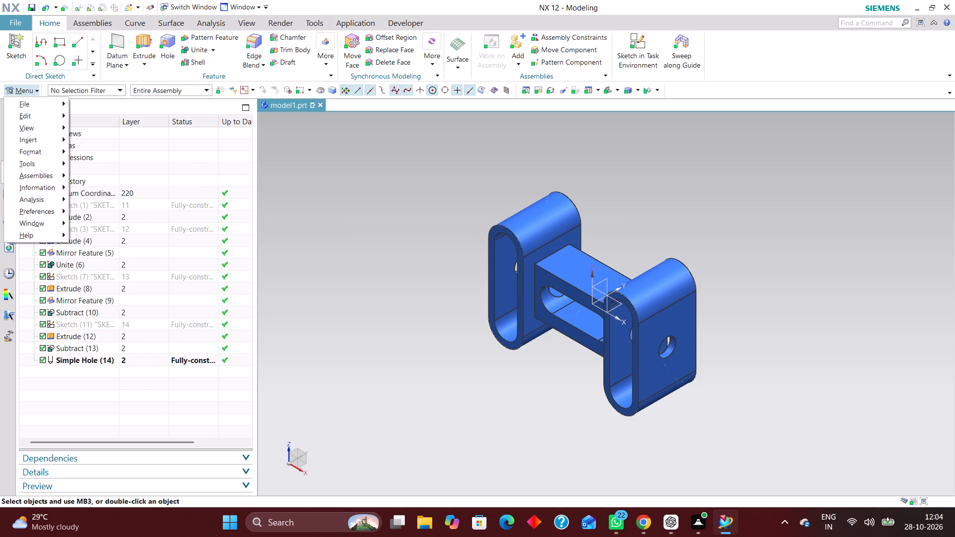
{"action": "left_click", "coordinate": [41, 159]}
{"action": "left_click", "coordinate": [40, 153]}
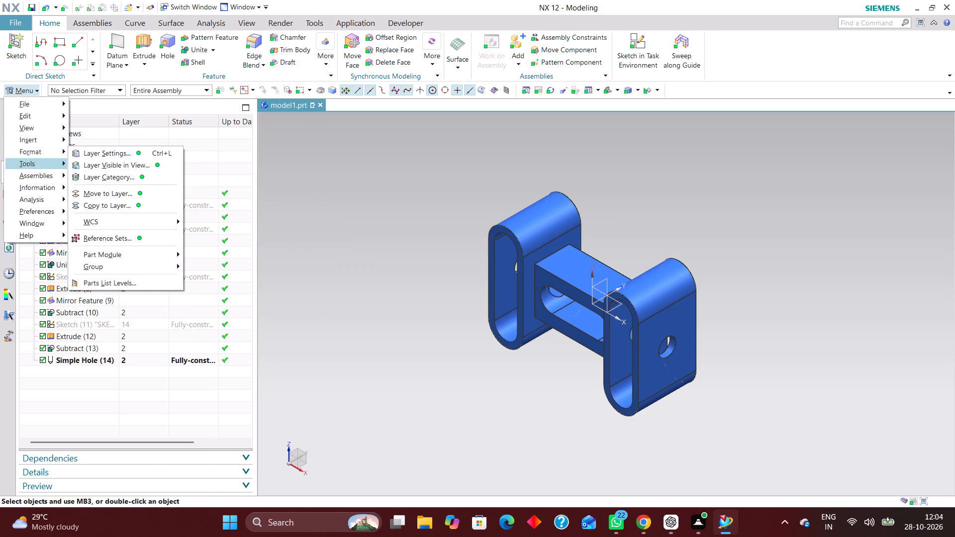
{"action": "left_click", "coordinate": [126, 237]}
{"action": "left_click", "coordinate": [297, 87]}
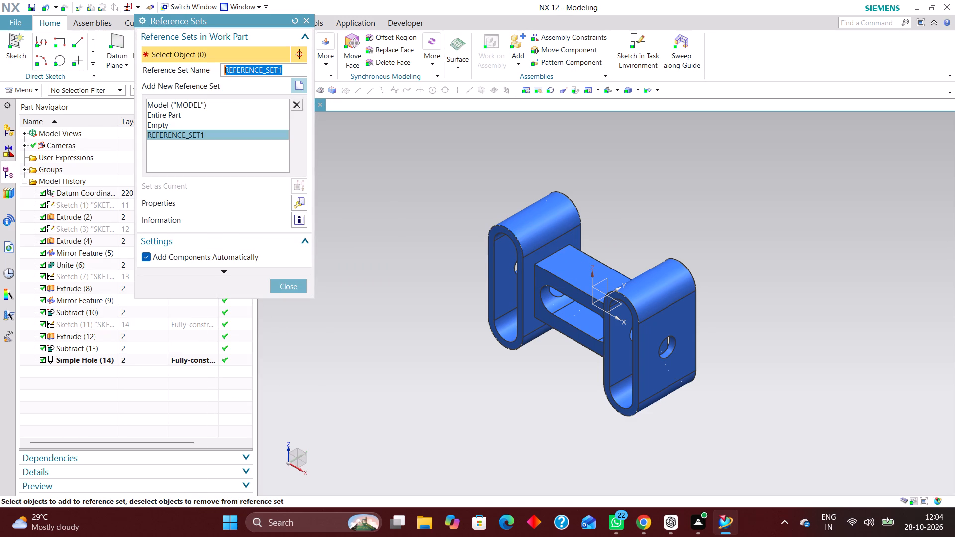
{"action": "left_click", "coordinate": [531, 256]}
{"action": "left_click", "coordinate": [292, 289]}
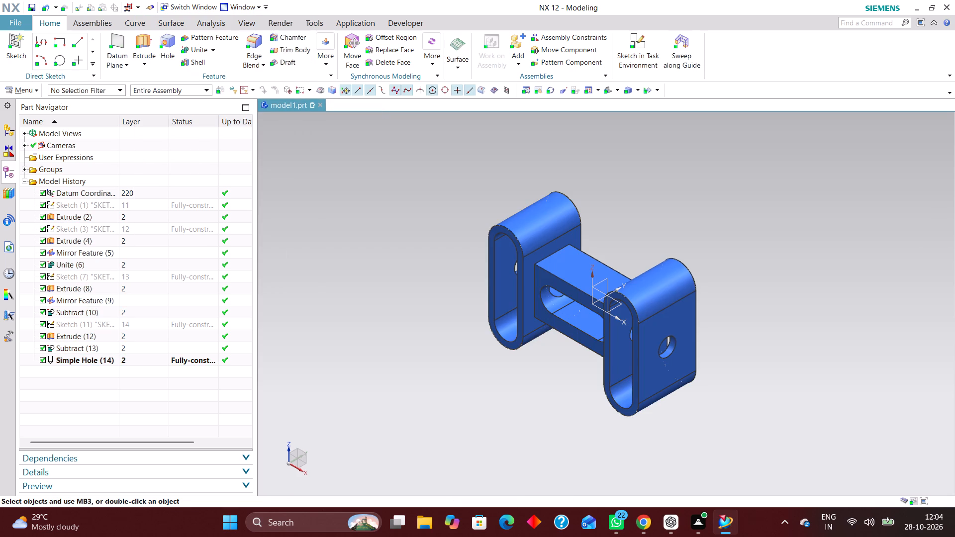
Define a product interface object from the connector's +X flange, using the Automatic object type.
{"action": "left_click", "coordinate": [38, 89]}
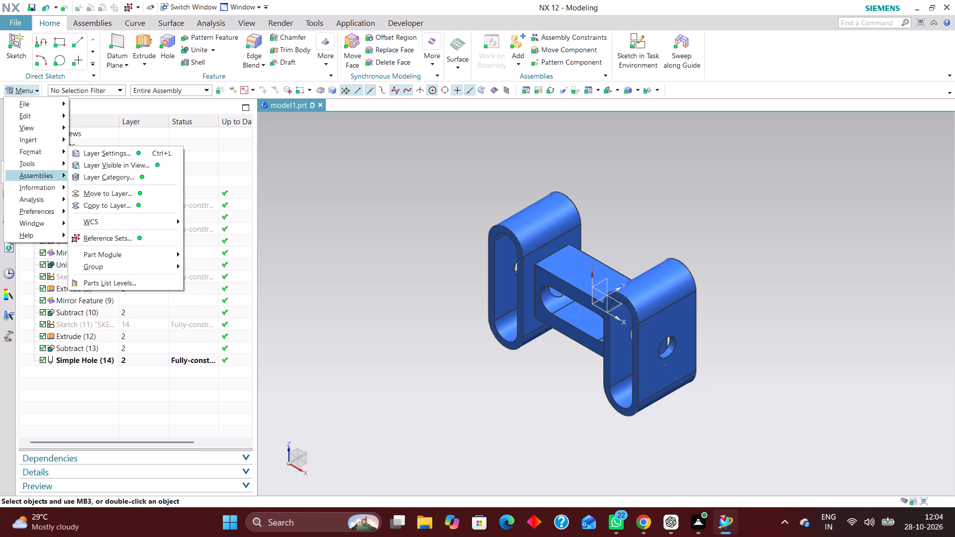
{"action": "left_click", "coordinate": [38, 163]}
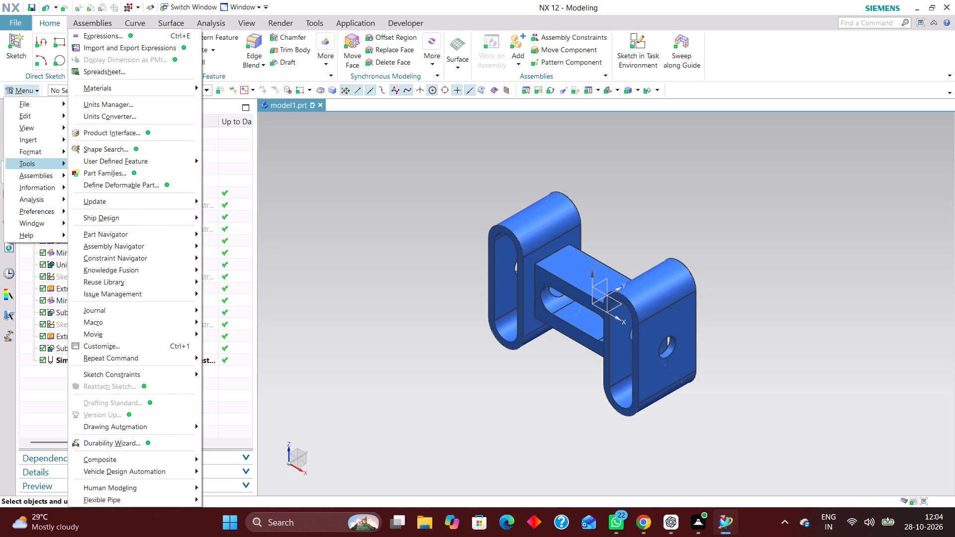
{"action": "left_click", "coordinate": [132, 131]}
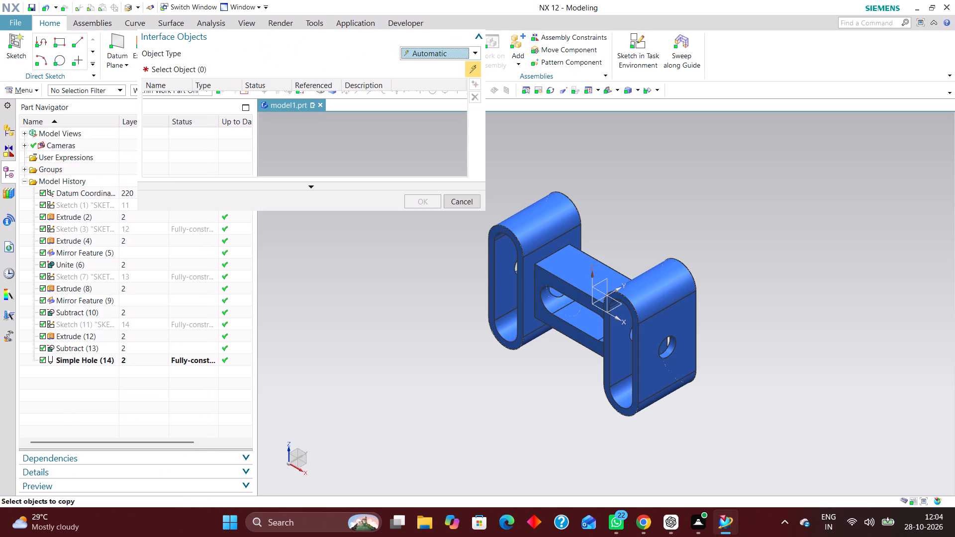
{"action": "left_click", "coordinate": [637, 290]}
{"action": "left_click", "coordinate": [430, 201]}
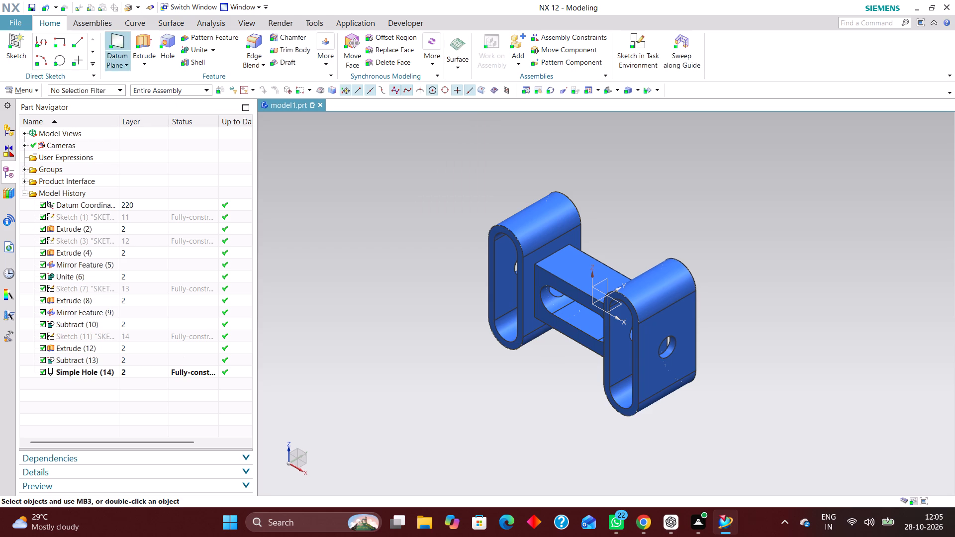
Create a new drawing of model1 from the A3 - Size template in millimetres.
{"action": "left_click", "coordinate": [12, 22]}
{"action": "left_click", "coordinate": [26, 36]}
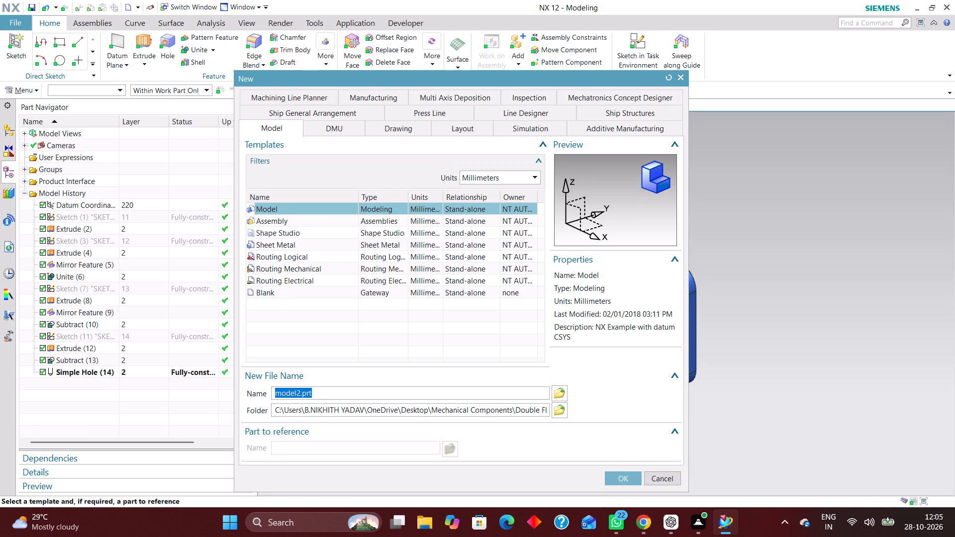
{"action": "left_click", "coordinate": [394, 128]}
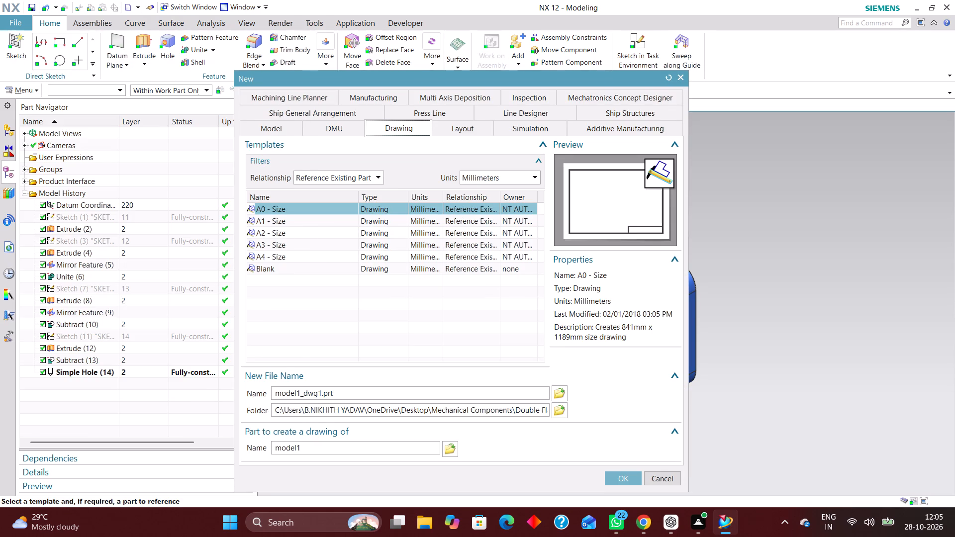
{"action": "left_click", "coordinate": [297, 242]}
{"action": "left_click", "coordinate": [626, 477]}
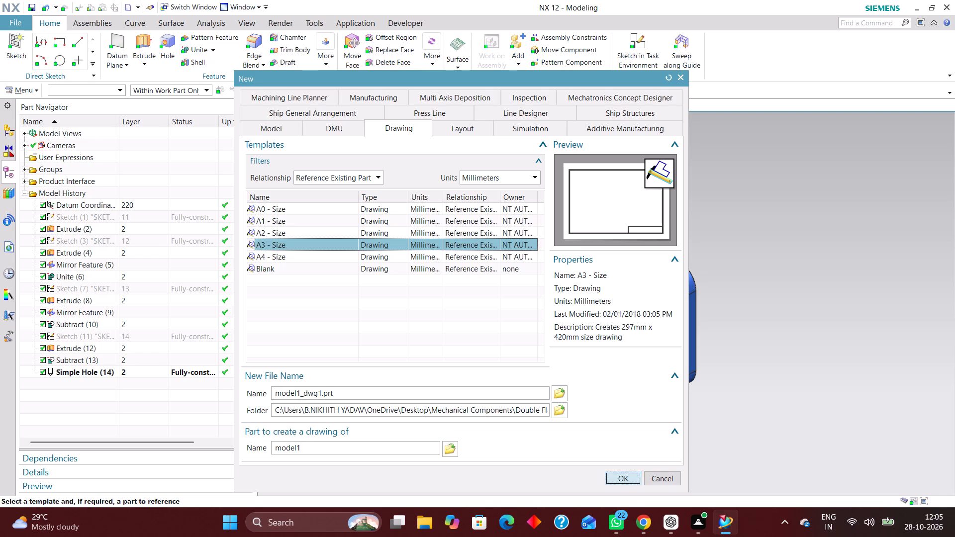
Dismiss the title block cell values without filling in any of them.
{"action": "left_click", "coordinate": [300, 165]}
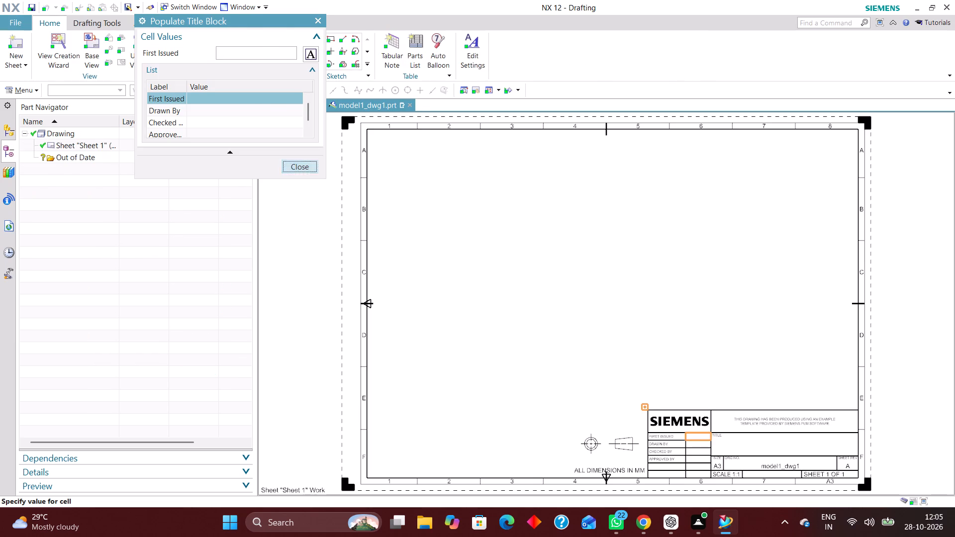
{"action": "left_click", "coordinate": [391, 248]}
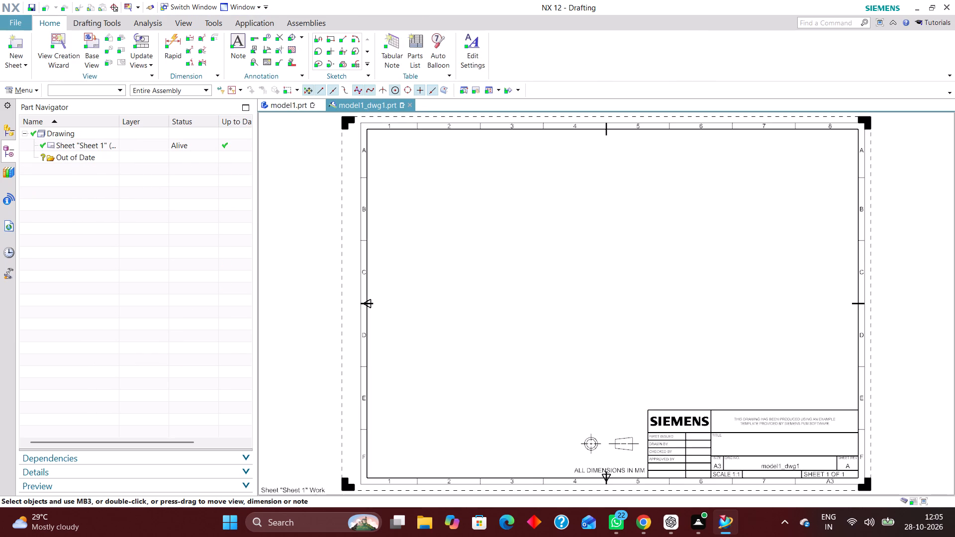
Make layer 2 the work layer of the drawing.
{"action": "key", "text": "ctrl+l"}
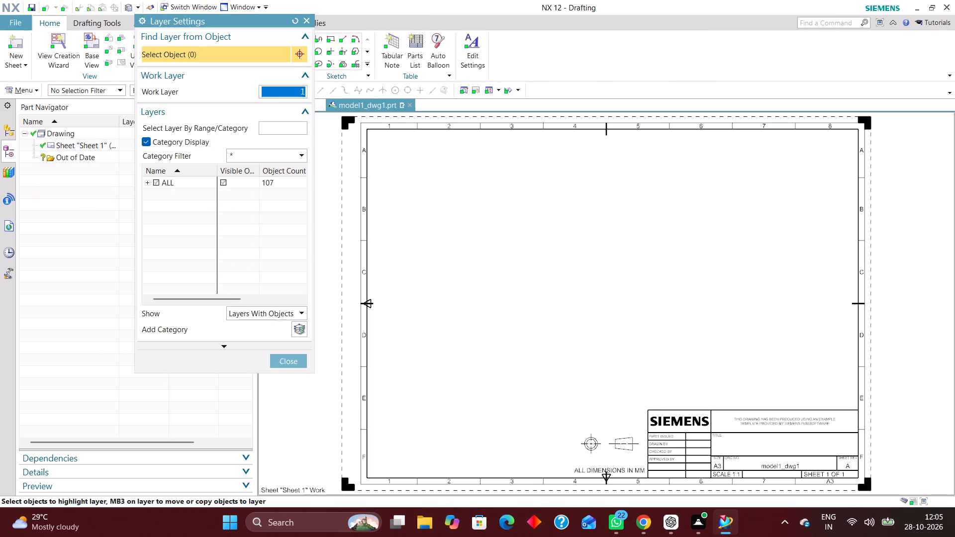
{"action": "key", "text": "2"}
{"action": "key", "text": "Return"}
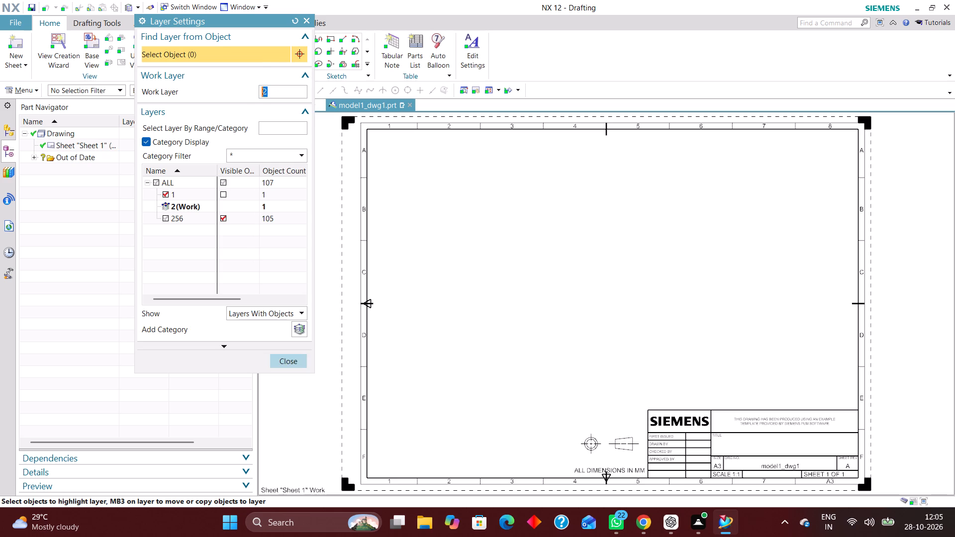
{"action": "left_click_drag", "start_coordinate": [299, 362], "coordinate": [304, 362]}
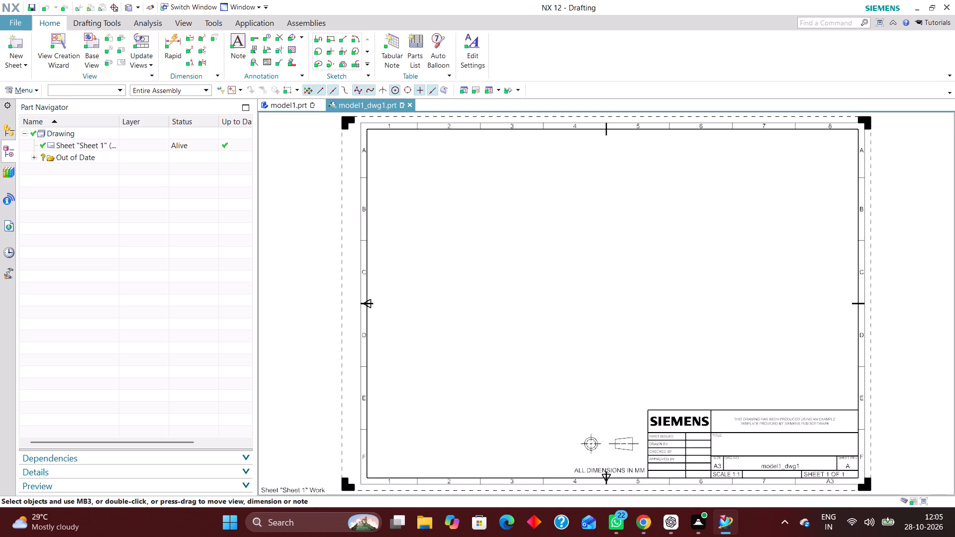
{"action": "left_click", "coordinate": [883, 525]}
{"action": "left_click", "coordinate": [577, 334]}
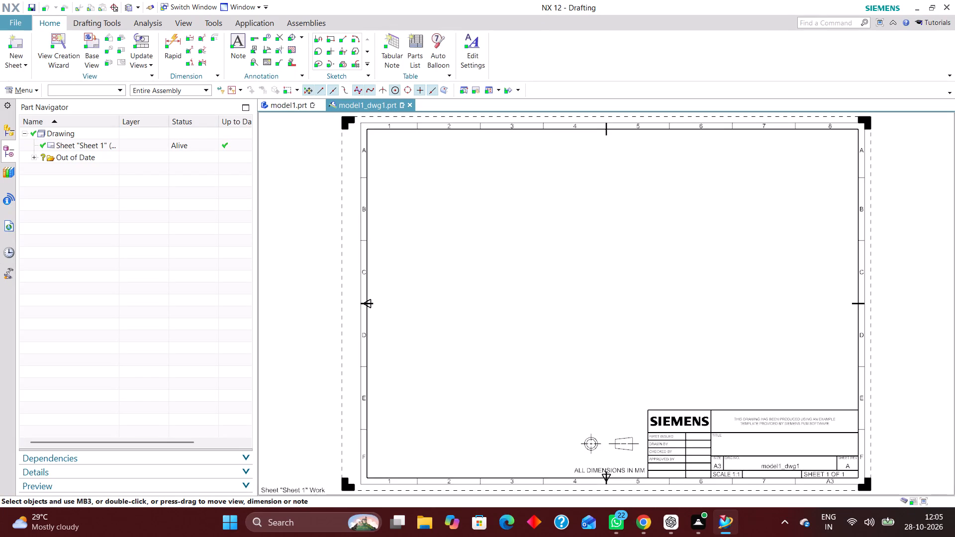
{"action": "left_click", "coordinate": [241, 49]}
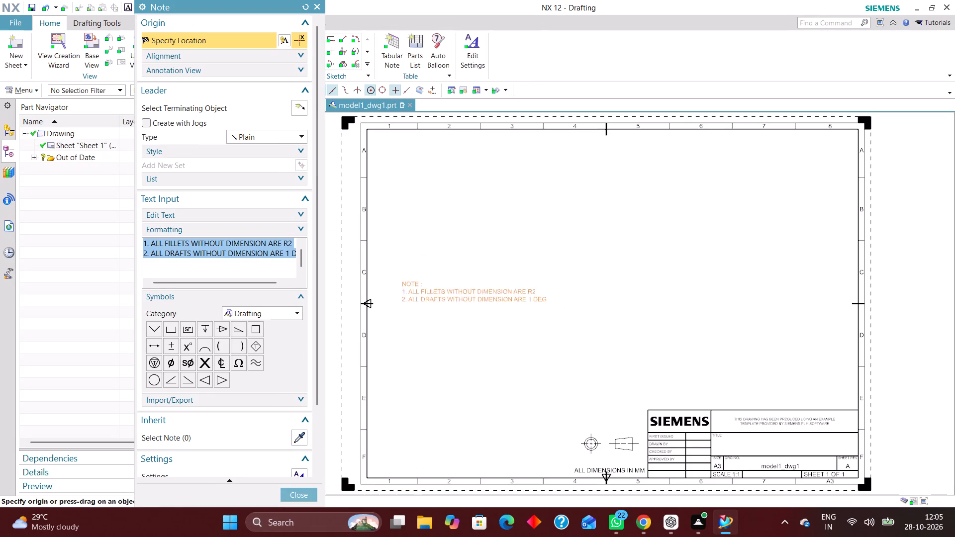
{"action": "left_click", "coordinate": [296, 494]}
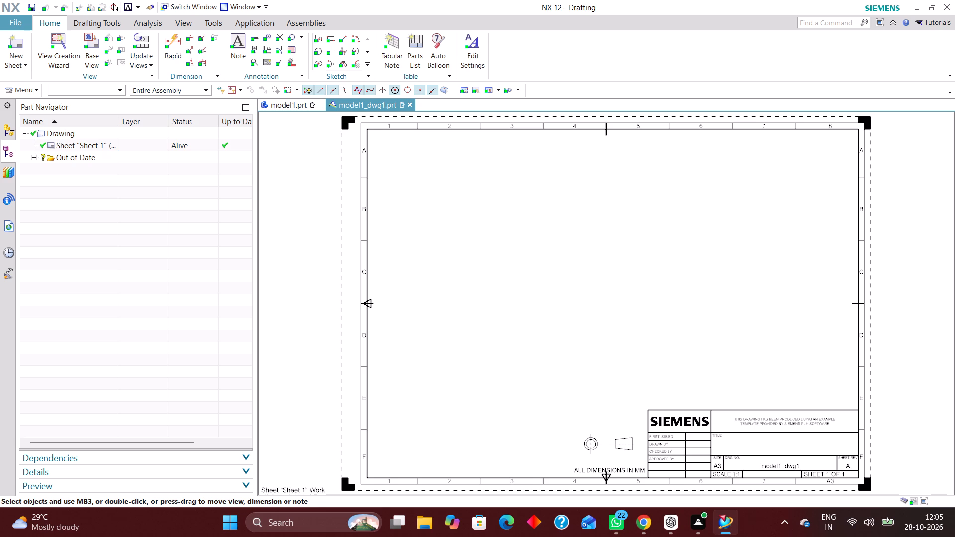
Place an Isometric base view of the connector at 1:1 scale in the sheet's upper-right area, without adding projected views.
{"action": "left_click", "coordinate": [84, 37]}
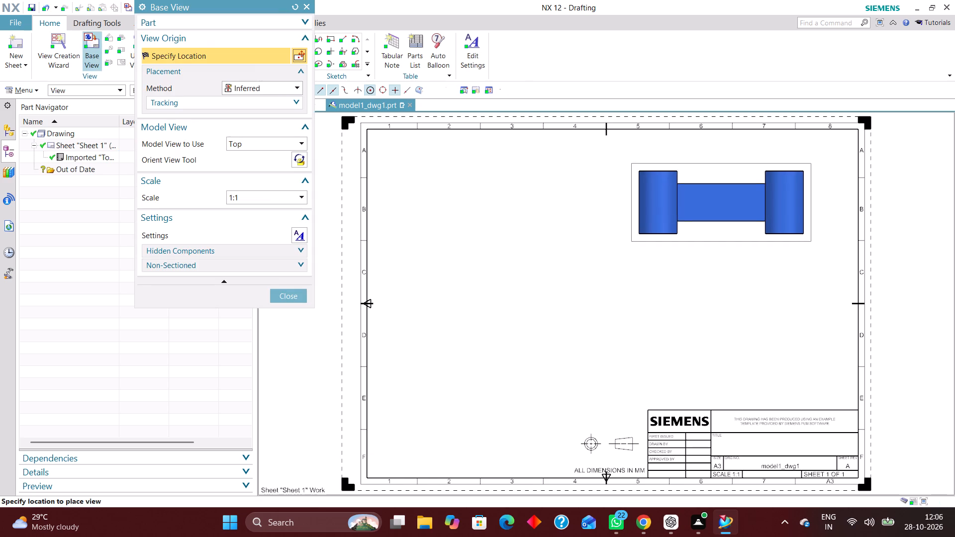
{"action": "left_click", "coordinate": [271, 150]}
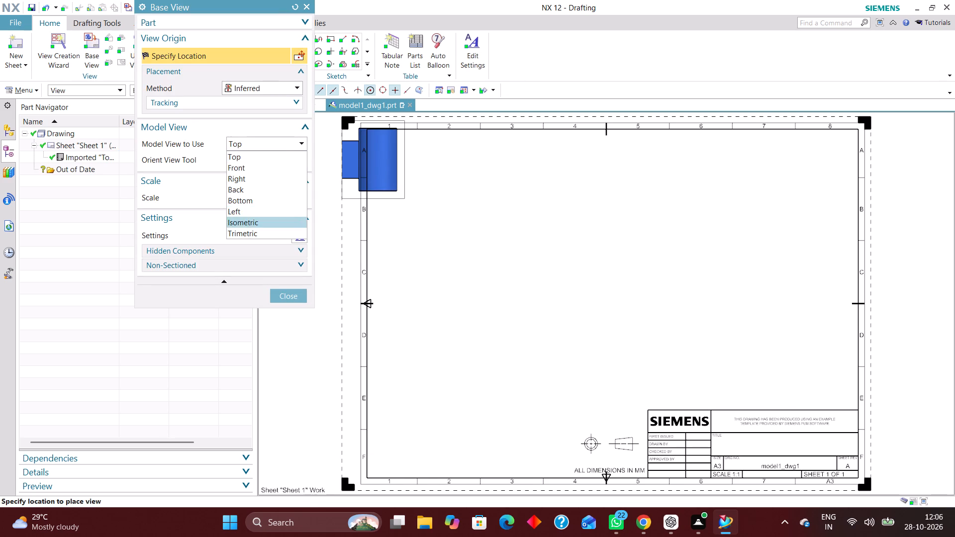
{"action": "left_click", "coordinate": [270, 221]}
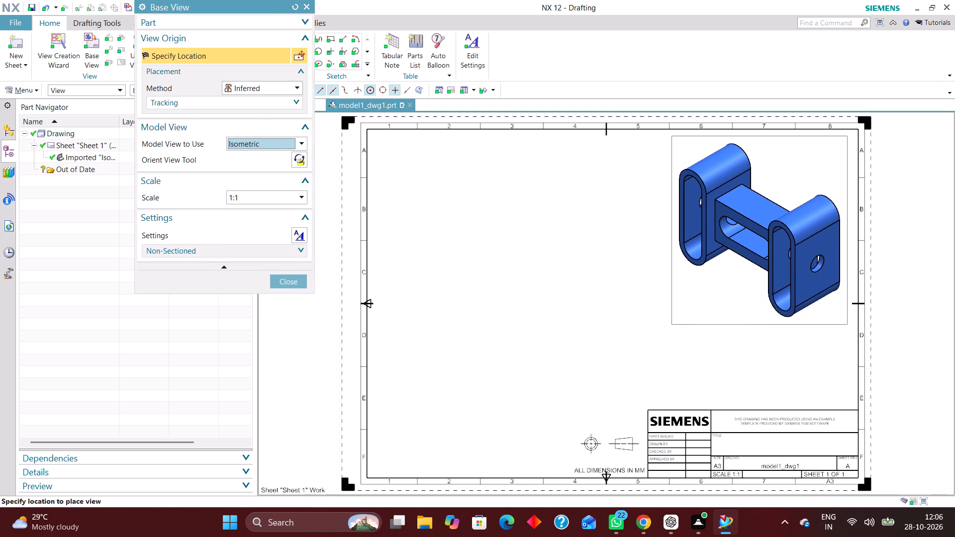
{"action": "left_click", "coordinate": [758, 229]}
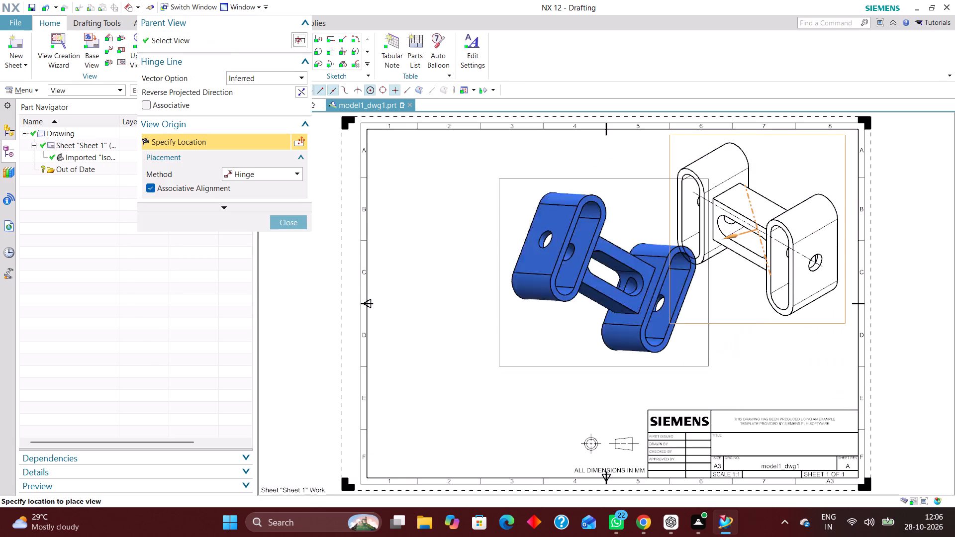
{"action": "left_click", "coordinate": [286, 225]}
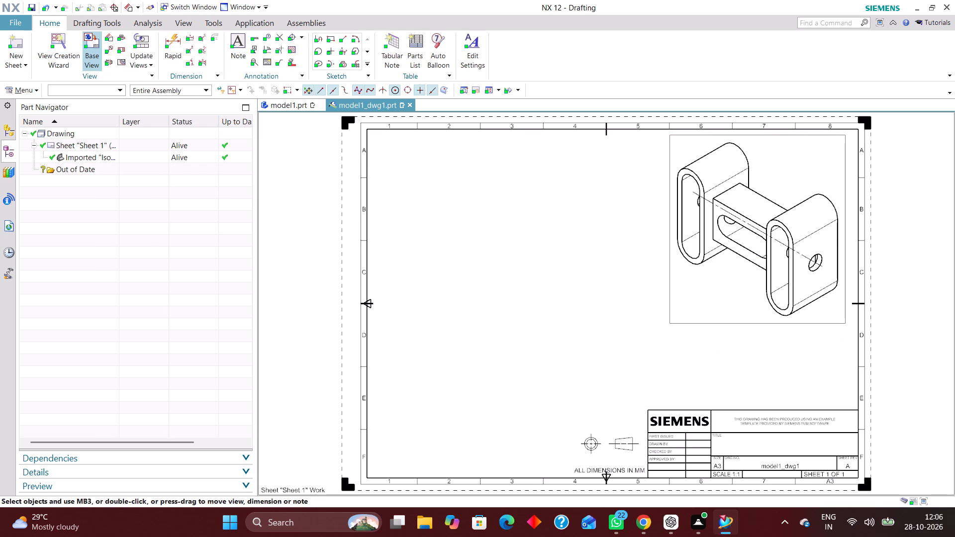
Place a Front base view of the connector at 1:1 scale in the sheet's lower-left area, without adding projected views.
{"action": "left_click", "coordinate": [91, 42]}
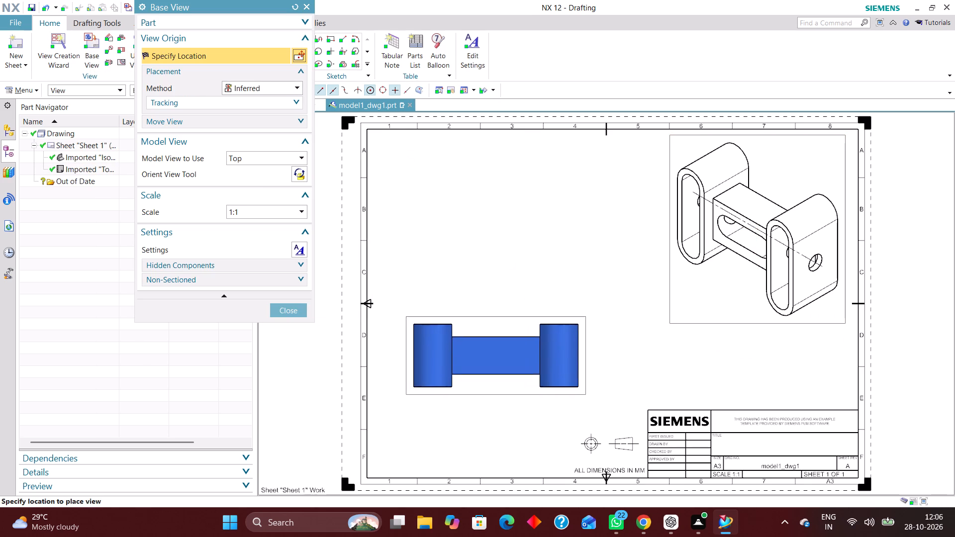
{"action": "left_click", "coordinate": [299, 177]}
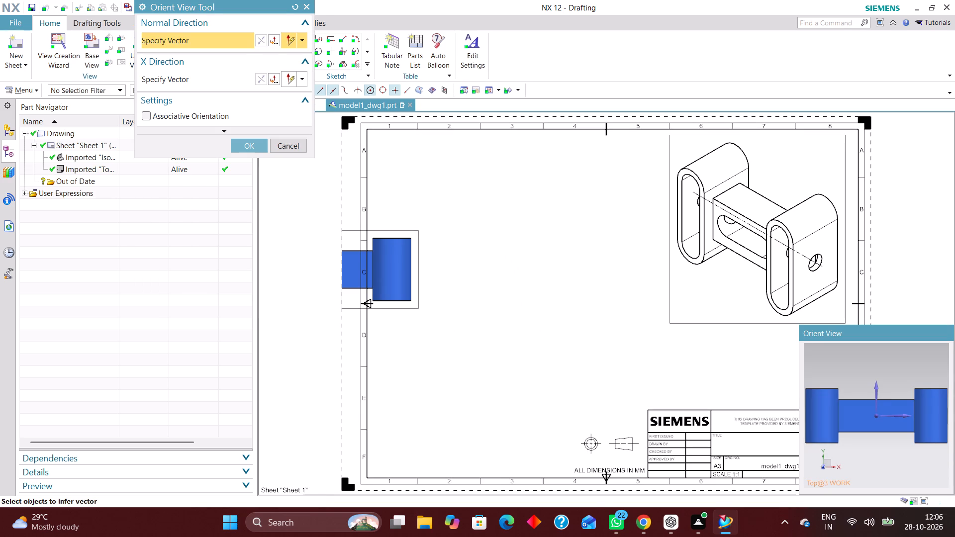
{"action": "left_click", "coordinate": [295, 146]}
{"action": "left_click", "coordinate": [292, 156]}
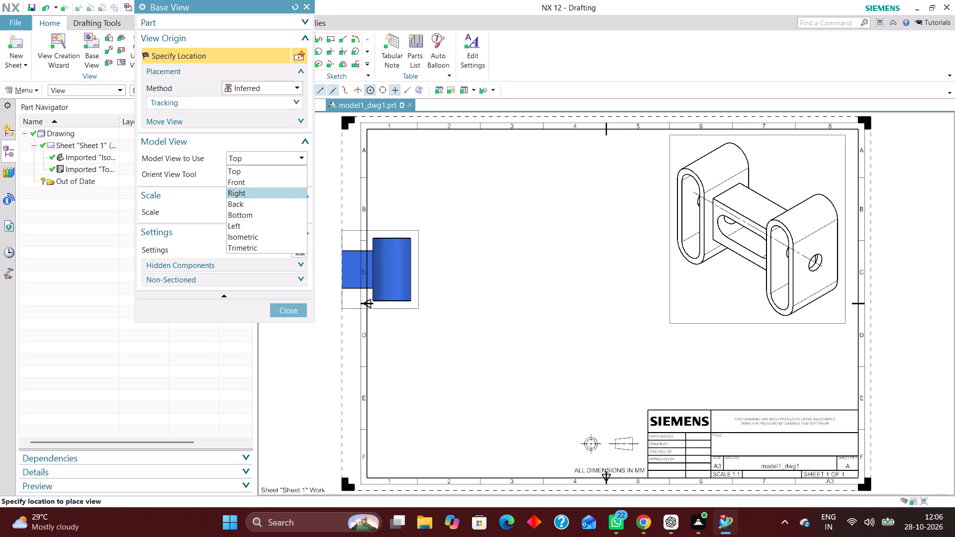
{"action": "left_click", "coordinate": [254, 182]}
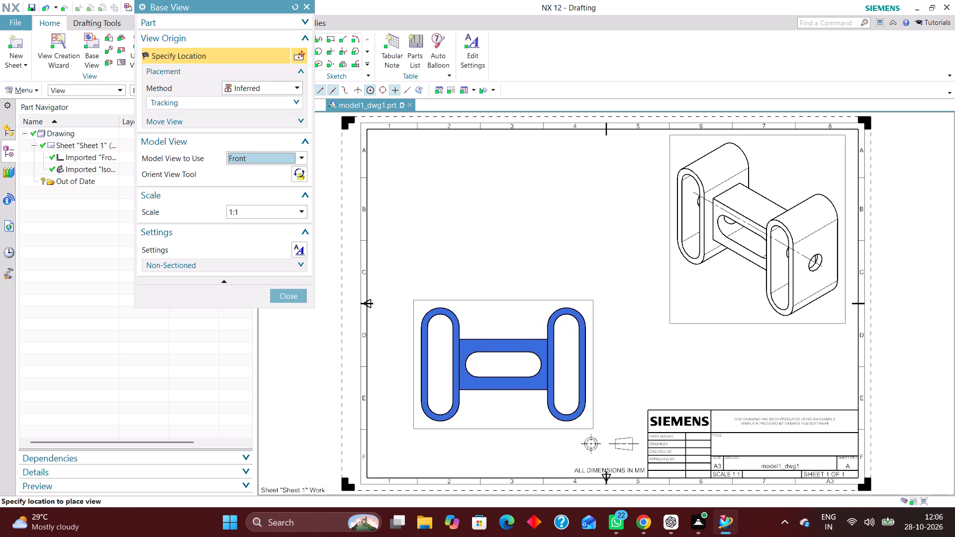
{"action": "left_click", "coordinate": [508, 362]}
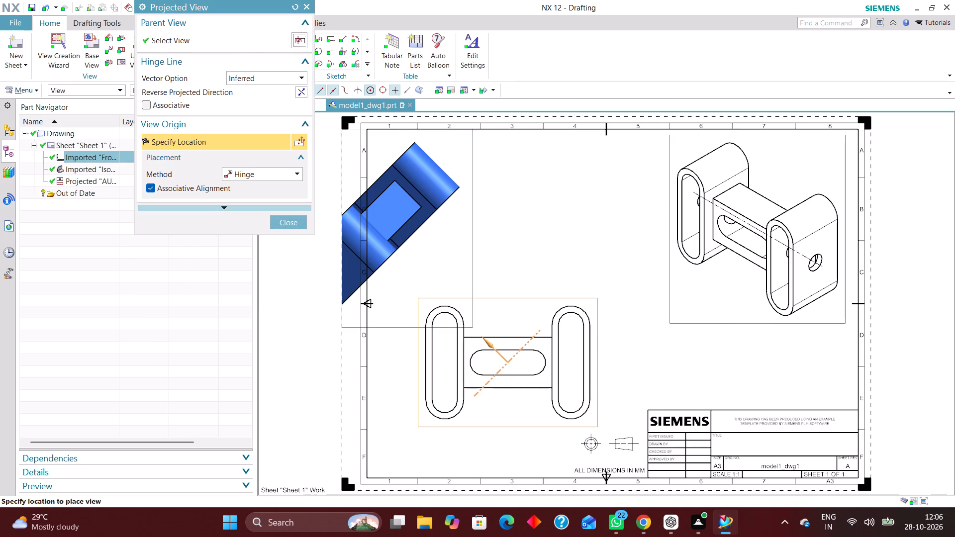
{"action": "left_click", "coordinate": [303, 222]}
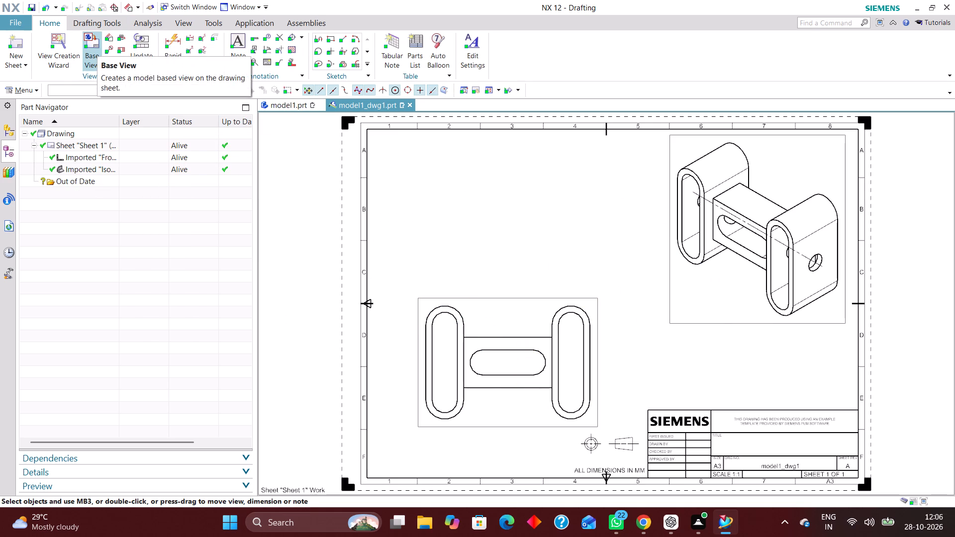
Start a section line sketch on the front view and draw a horizontal line across both flanges and the link's slot.
{"action": "left_click", "coordinate": [115, 36]}
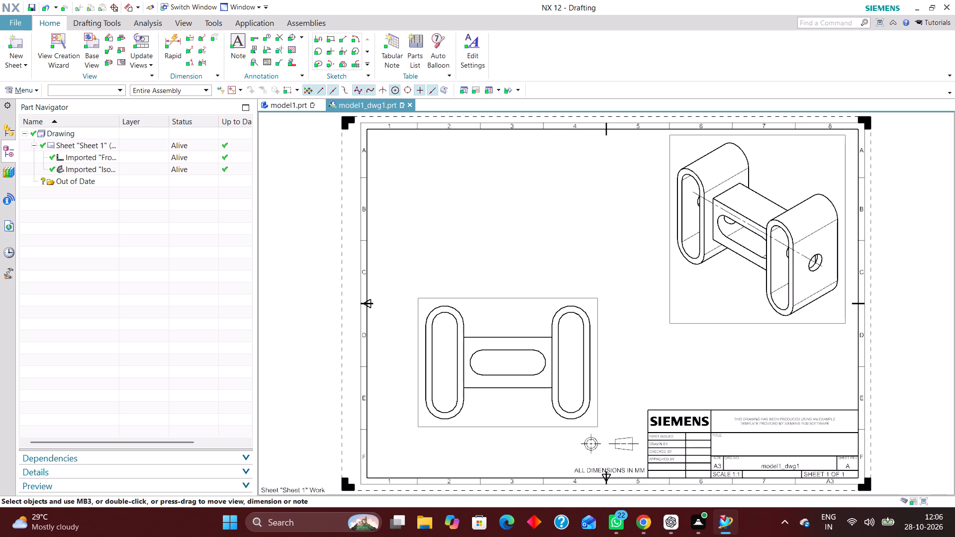
{"action": "left_click", "coordinate": [472, 298]}
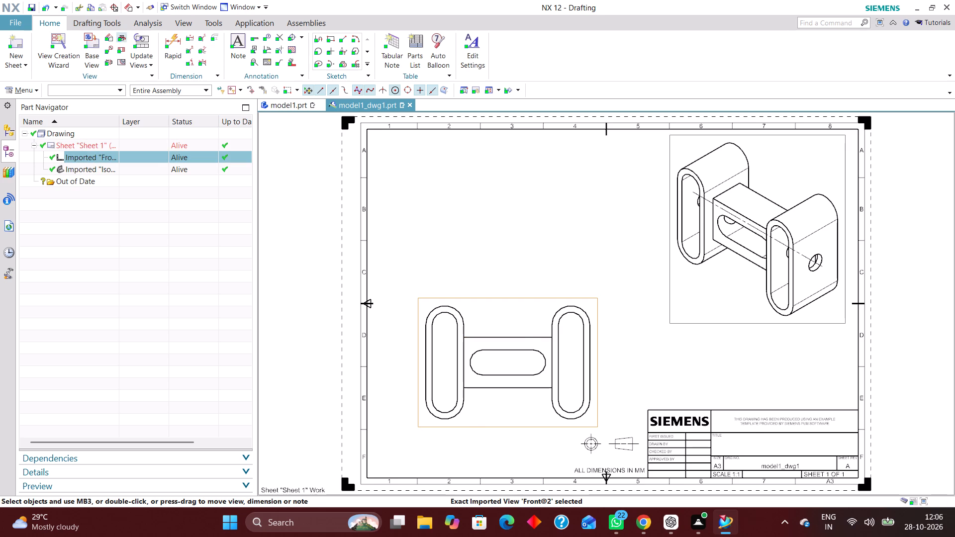
{"action": "left_click", "coordinate": [121, 36]}
{"action": "left_click", "coordinate": [299, 294]}
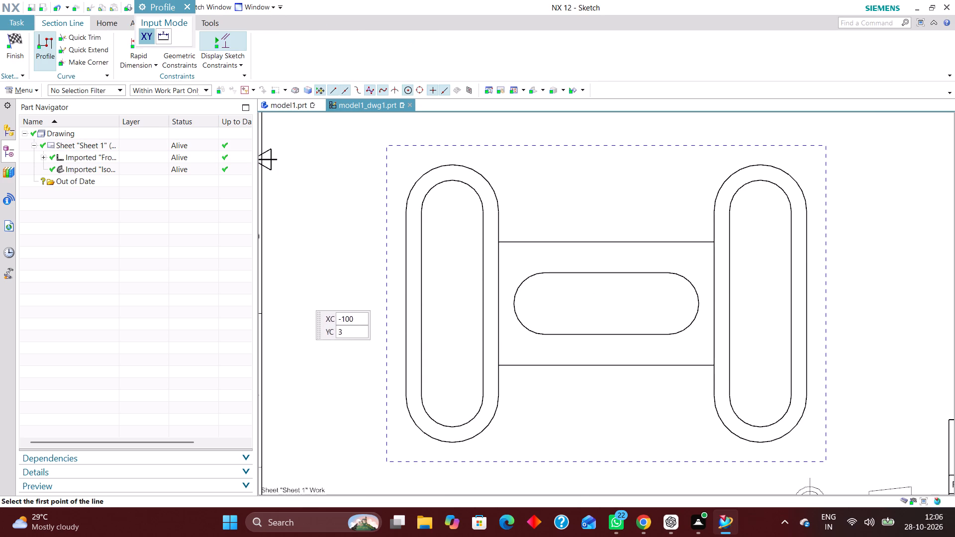
{"action": "left_click", "coordinate": [914, 301]}
{"action": "scroll", "coordinate": [388, 247], "scroll_direction": "down", "scroll_amount": 1}
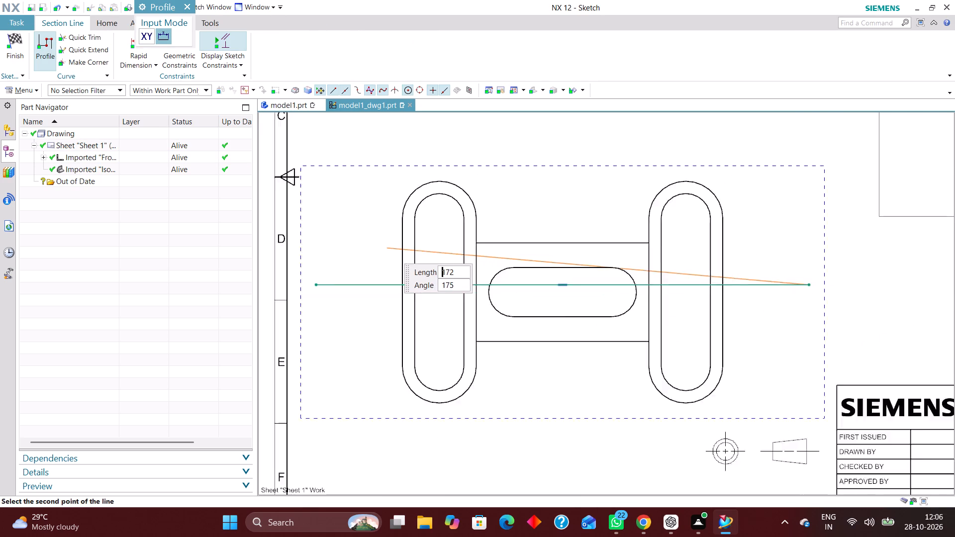
{"action": "scroll", "coordinate": [388, 247], "scroll_direction": "down", "scroll_amount": 1}
{"action": "left_click", "coordinate": [186, 6]}
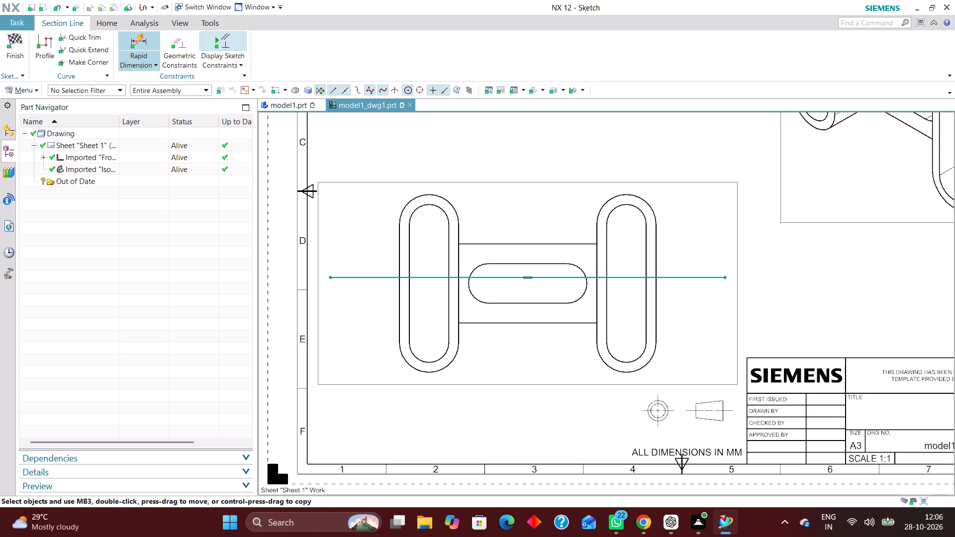
Apply a coincident constraint between the section line's midpoint and the right end of the link's horizontal slot.
{"action": "left_click", "coordinate": [174, 43]}
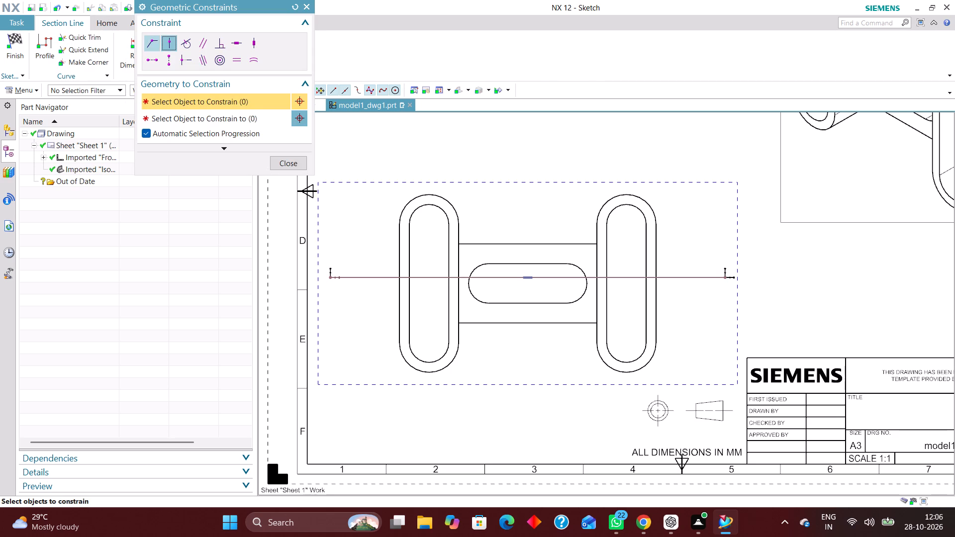
{"action": "left_click", "coordinate": [155, 41]}
{"action": "left_click", "coordinate": [527, 275]}
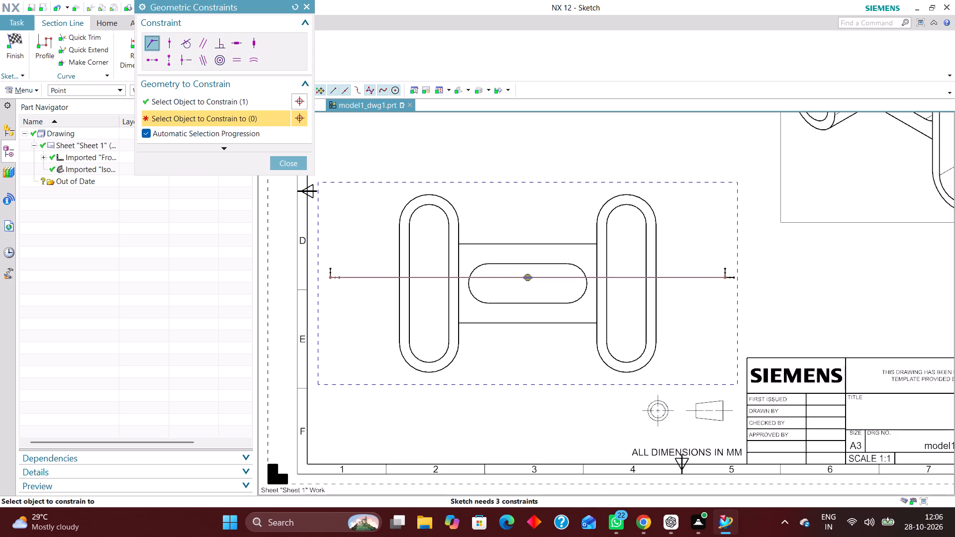
{"action": "left_click", "coordinate": [587, 282]}
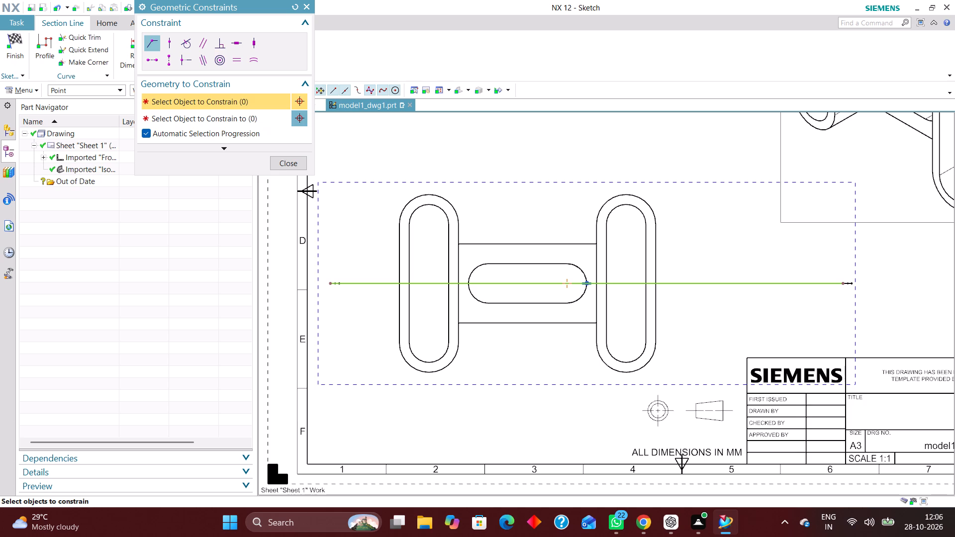
{"action": "scroll", "coordinate": [524, 251], "scroll_direction": "down", "scroll_amount": 2}
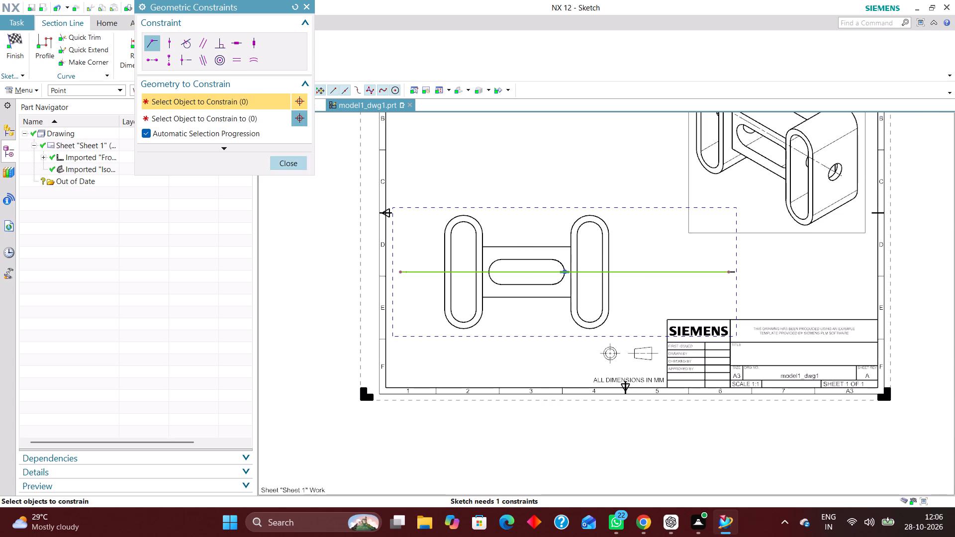
{"action": "left_click", "coordinate": [294, 161]}
{"action": "scroll", "coordinate": [492, 259], "scroll_direction": "down", "scroll_amount": 2}
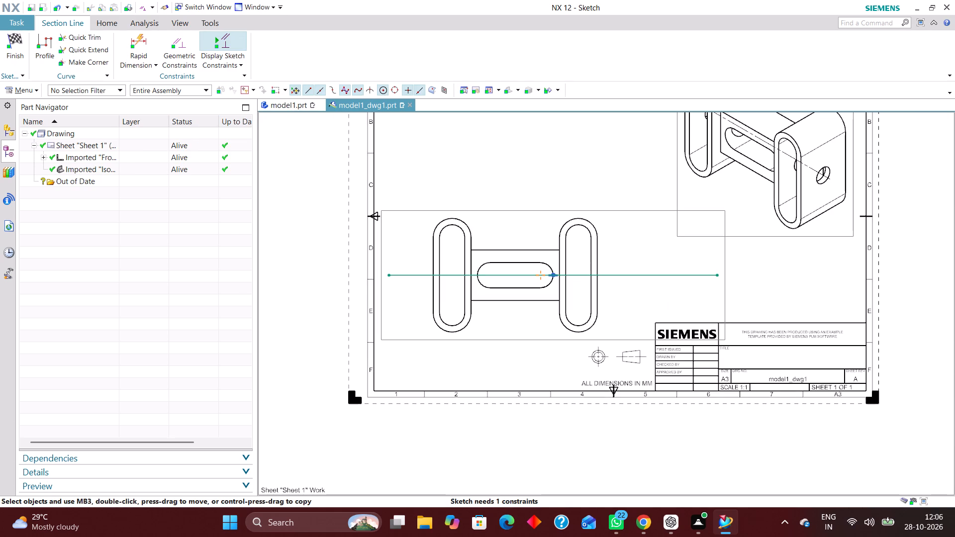
Shorten the section line by moving its right endpoint inward, keeping both ends beyond the connector's flanges.
{"action": "left_click_drag", "start_coordinate": [719, 273], "coordinate": [685, 269]}
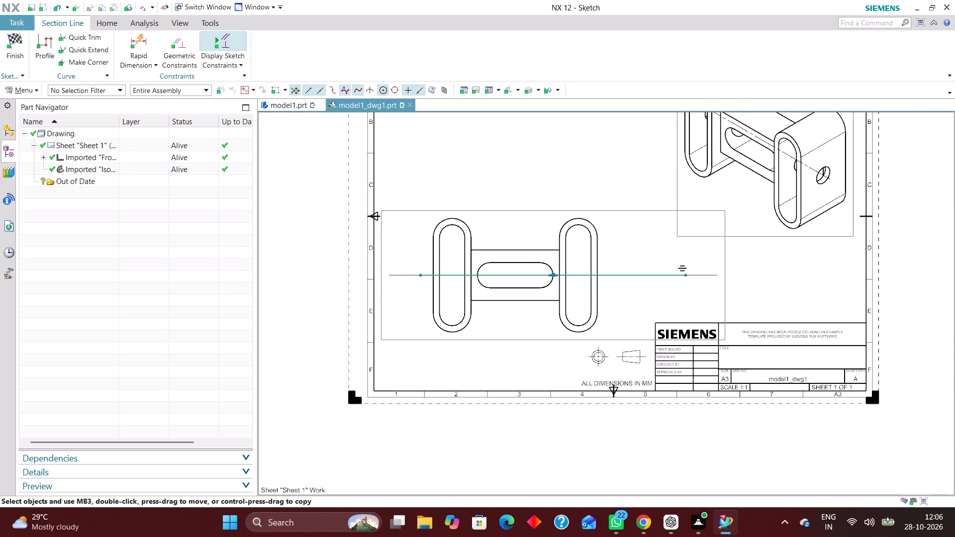
{"action": "left_click_drag", "start_coordinate": [685, 269], "coordinate": [690, 271]}
{"action": "left_click_drag", "start_coordinate": [690, 271], "coordinate": [691, 269]}
{"action": "left_click_drag", "start_coordinate": [691, 269], "coordinate": [697, 269]}
{"action": "left_click_drag", "start_coordinate": [697, 269], "coordinate": [697, 270]}
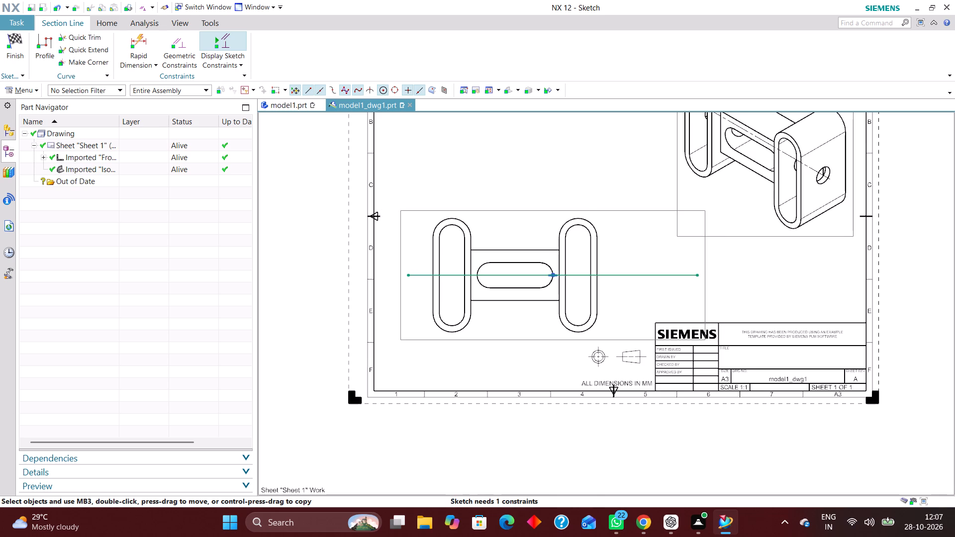
Trim the section line just beyond the right flange using a temporary vertical line, and trim away both halves of that helper line.
{"action": "left_click", "coordinate": [42, 40]}
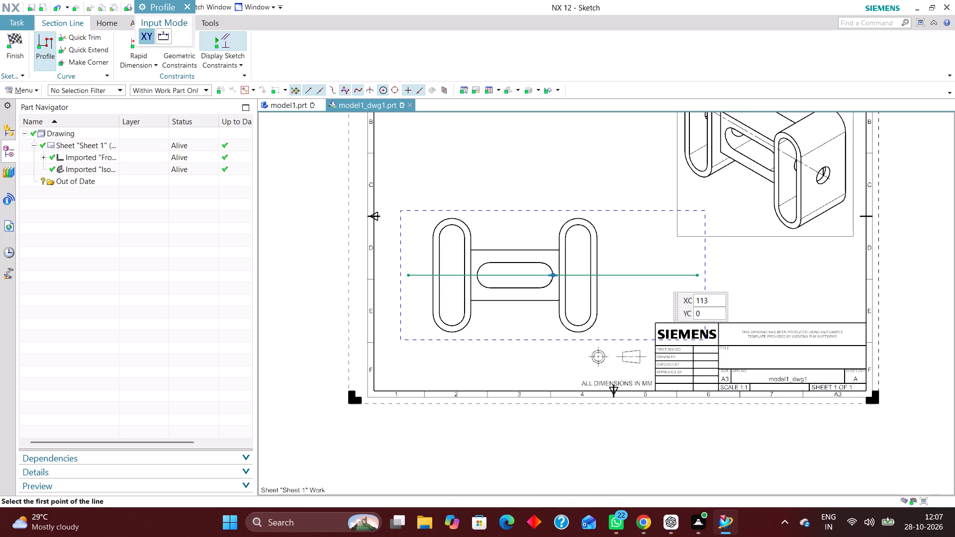
{"action": "left_click", "coordinate": [625, 228]}
{"action": "left_click", "coordinate": [626, 316]}
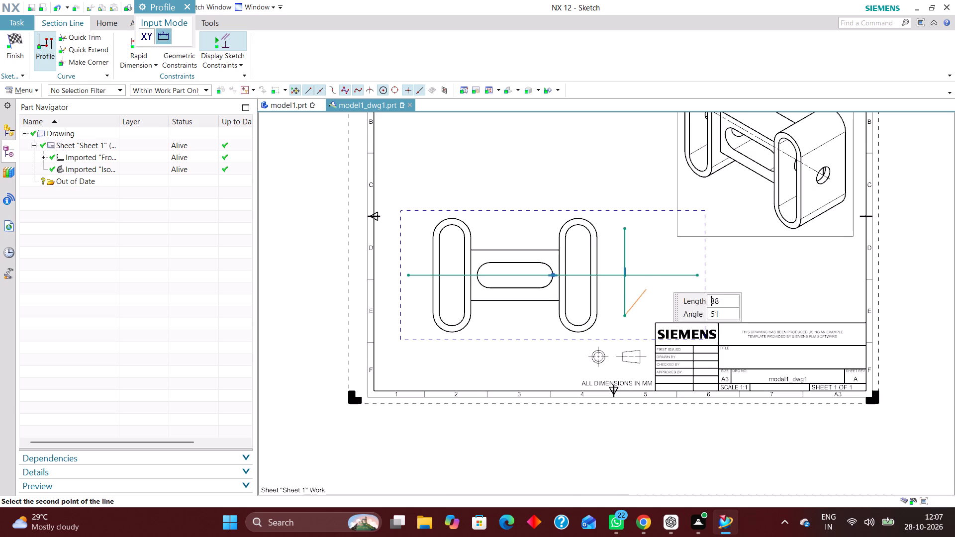
{"action": "left_click", "coordinate": [189, 4]}
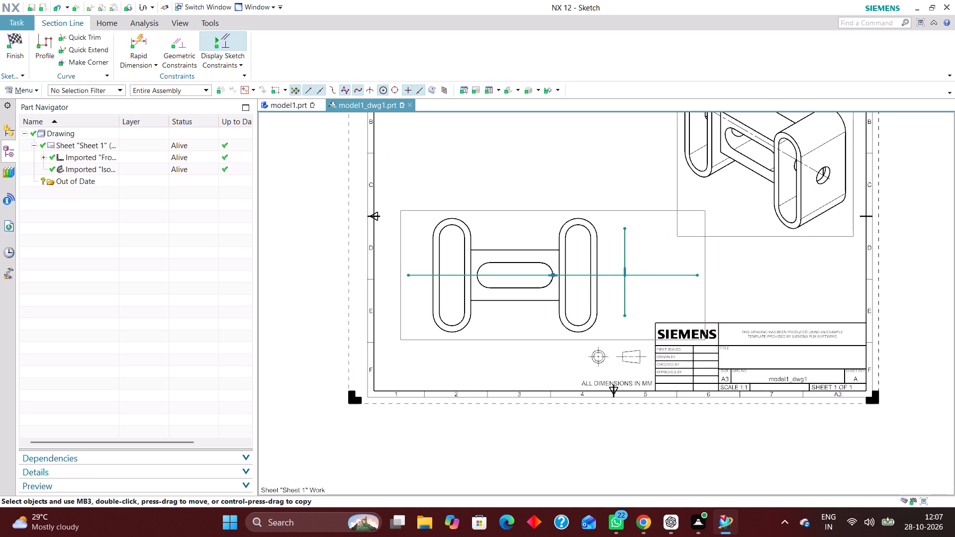
{"action": "left_click", "coordinate": [78, 36]}
{"action": "left_click", "coordinate": [655, 274]}
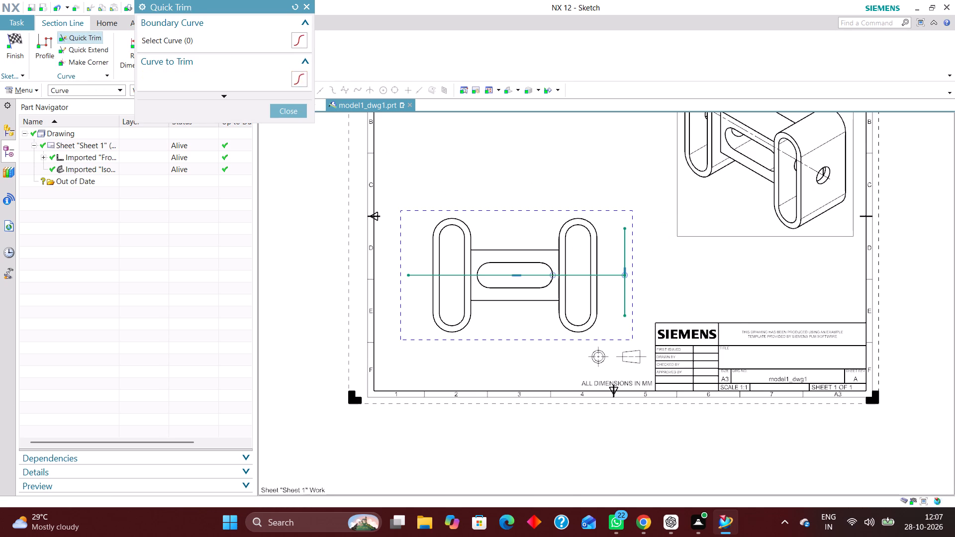
{"action": "left_click", "coordinate": [625, 312]}
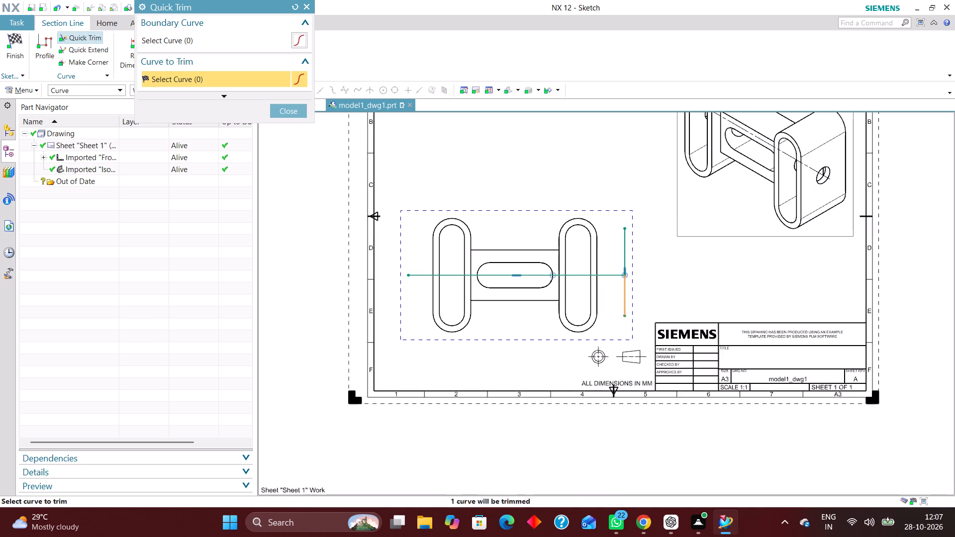
{"action": "left_click", "coordinate": [625, 263]}
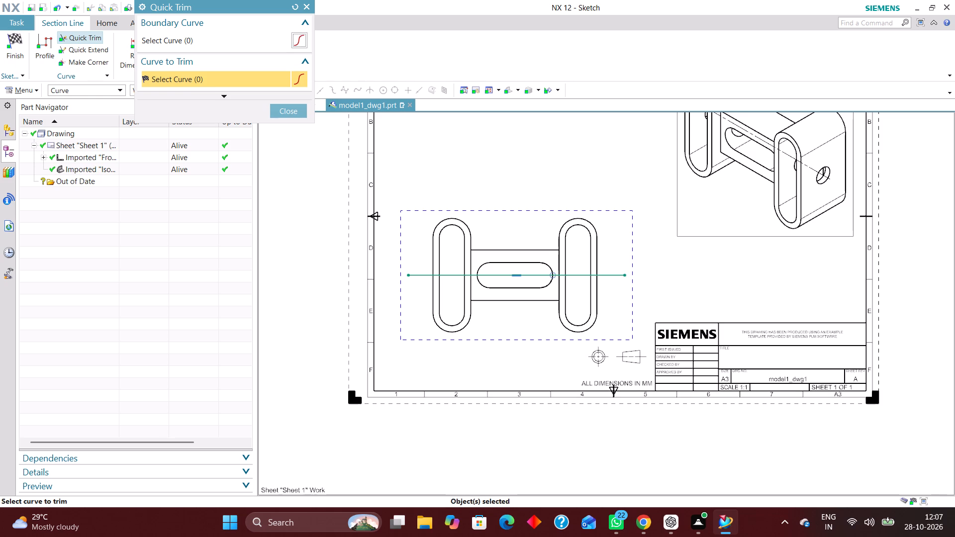
{"action": "left_click", "coordinate": [282, 106]}
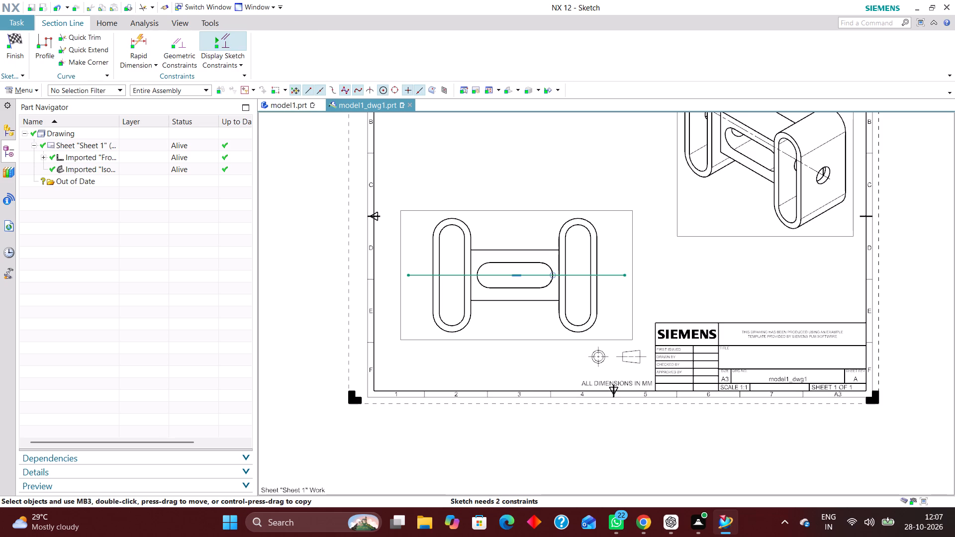
Finish the section line sketch and create the stand-alone section line with its viewing direction reversed so the arrows point up.
{"action": "left_click", "coordinate": [18, 43]}
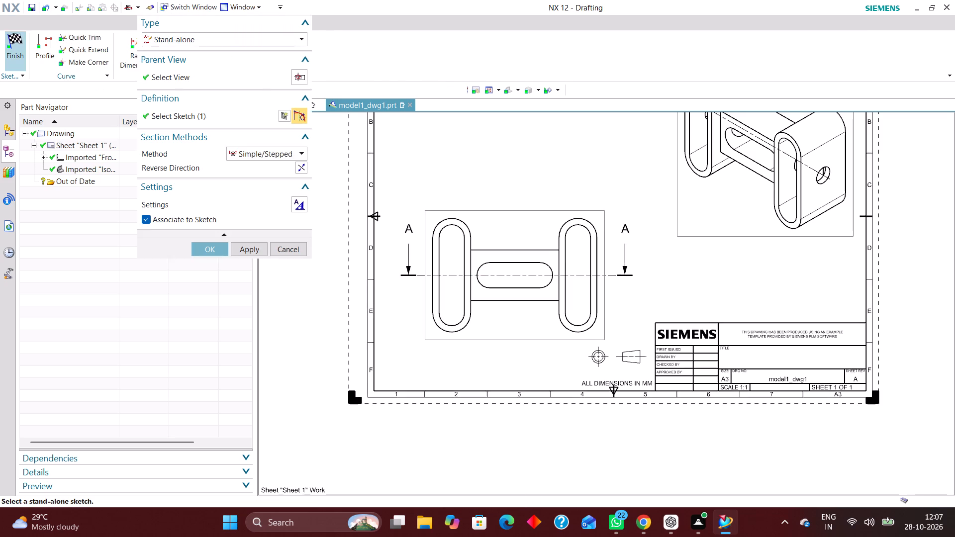
{"action": "left_click", "coordinate": [304, 164]}
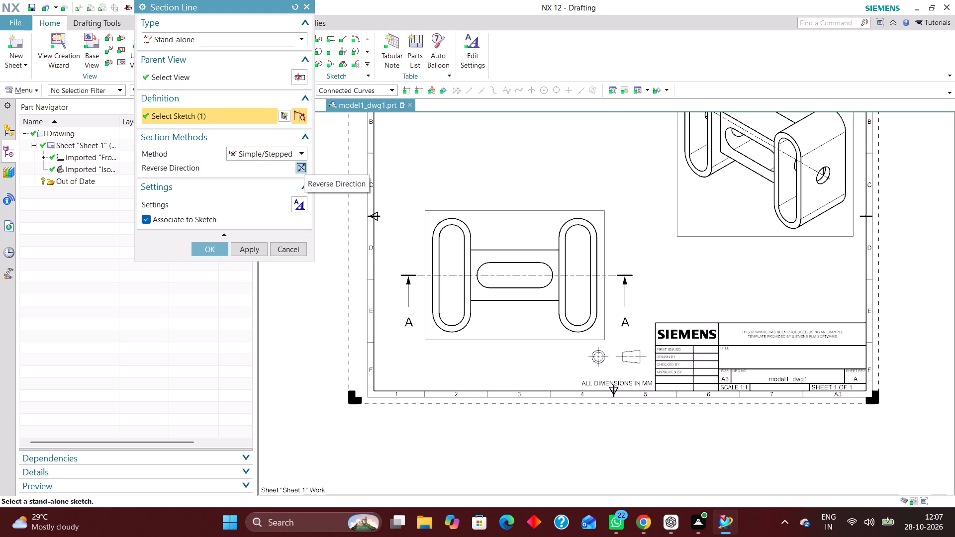
{"action": "left_click", "coordinate": [208, 246]}
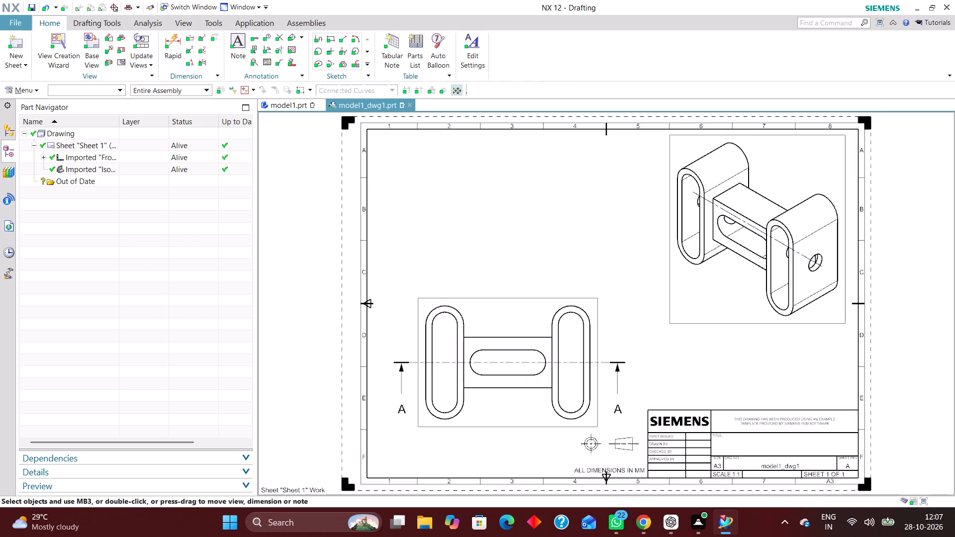
Create a section view from the existing section line A-A and place it directly above the front view.
{"action": "left_click", "coordinate": [122, 48]}
{"action": "left_click", "coordinate": [395, 360]}
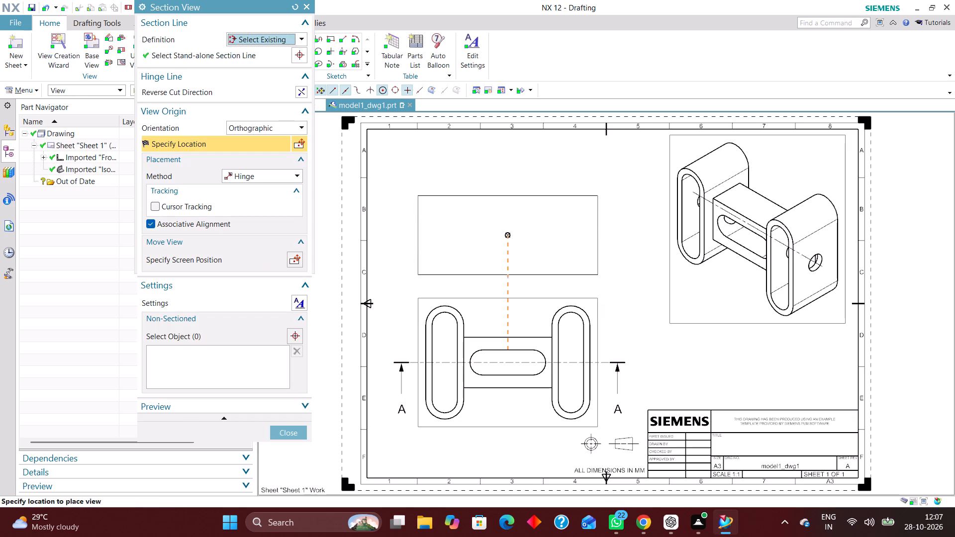
{"action": "left_click", "coordinate": [475, 218]}
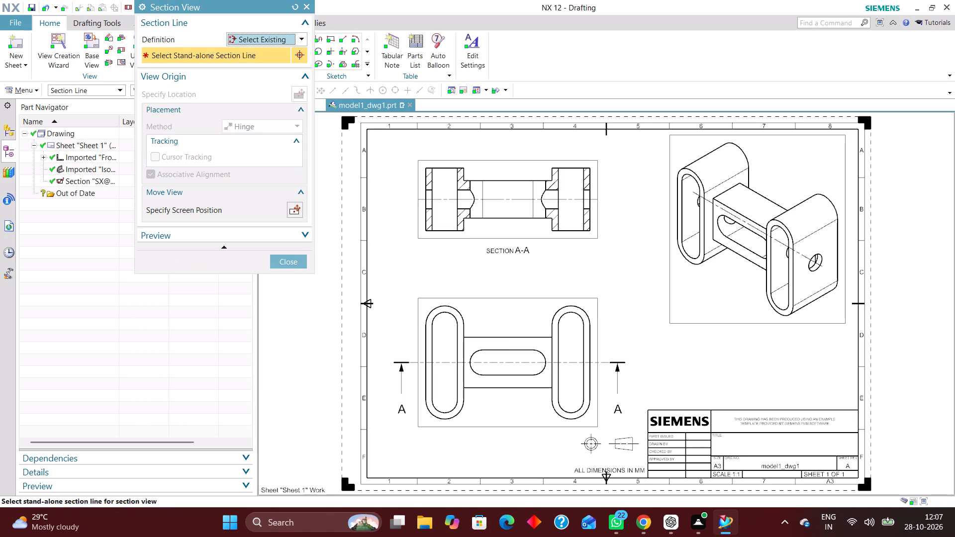
{"action": "left_click", "coordinate": [294, 265]}
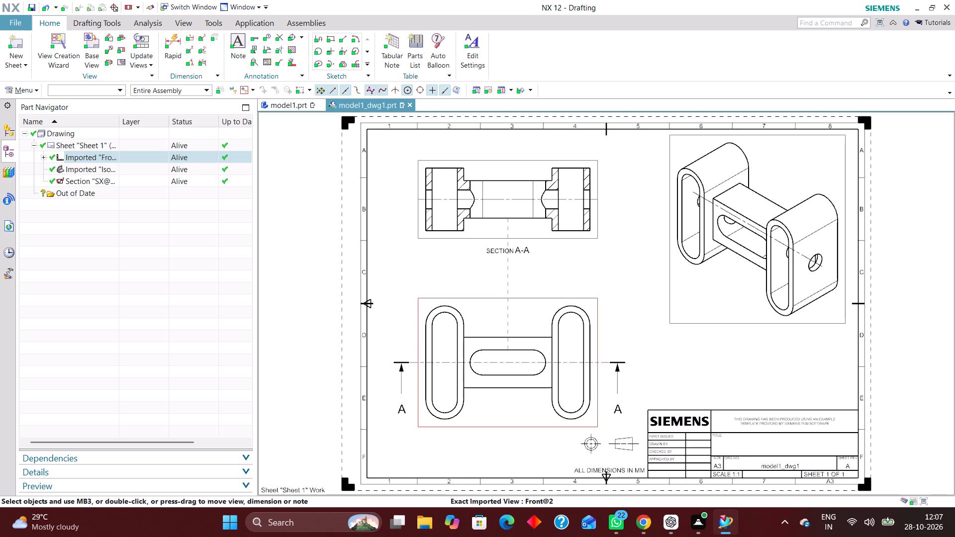
Set the dimension text decimal delimiter to Period in the drafting preferences.
{"action": "left_click", "coordinate": [37, 89]}
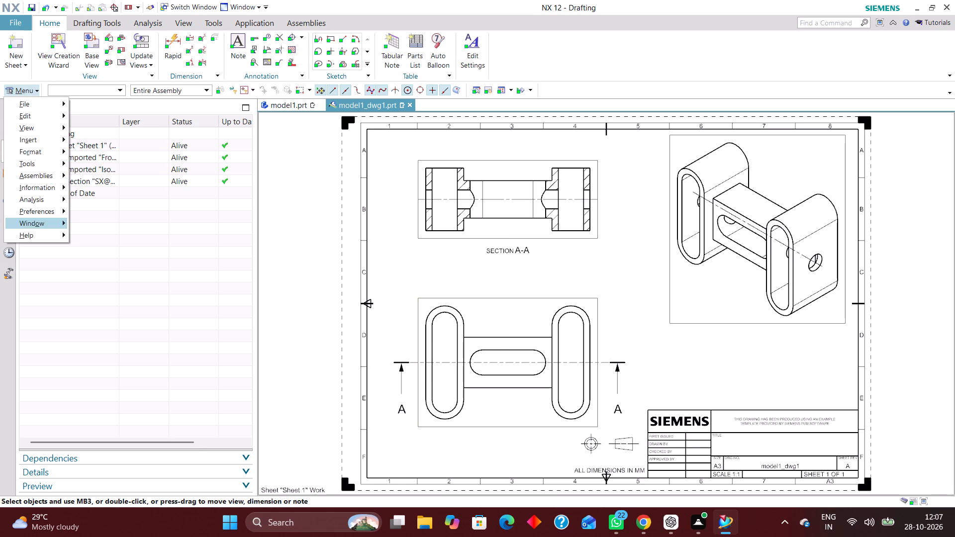
{"action": "left_click", "coordinate": [60, 210]}
{"action": "left_click", "coordinate": [105, 248]}
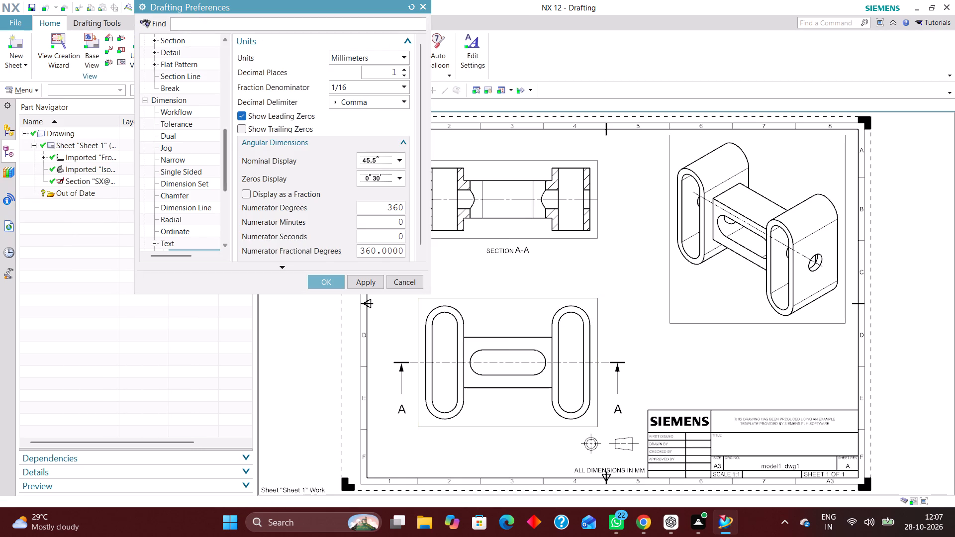
{"action": "left_click", "coordinate": [366, 99]}
{"action": "left_click", "coordinate": [366, 111]}
Set the common leader and dimension arrowhead type to Open Arrow in the drafting preferences.
{"action": "scroll", "coordinate": [173, 145], "scroll_direction": "up", "scroll_amount": 8}
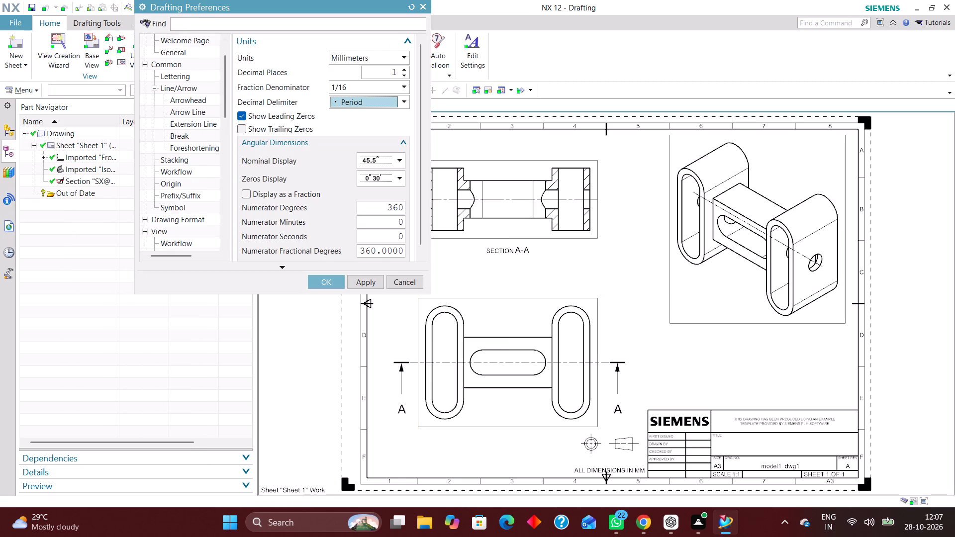
{"action": "scroll", "coordinate": [181, 145], "scroll_direction": "up", "scroll_amount": 5}
{"action": "left_click", "coordinate": [192, 133]}
{"action": "left_click", "coordinate": [371, 139]}
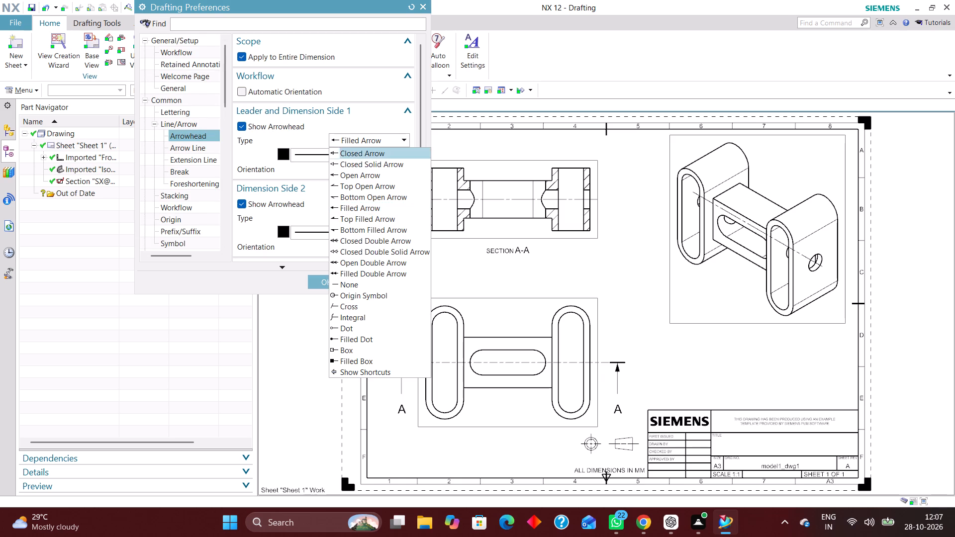
{"action": "left_click", "coordinate": [368, 174]}
{"action": "scroll", "coordinate": [195, 171], "scroll_direction": "down", "scroll_amount": 2}
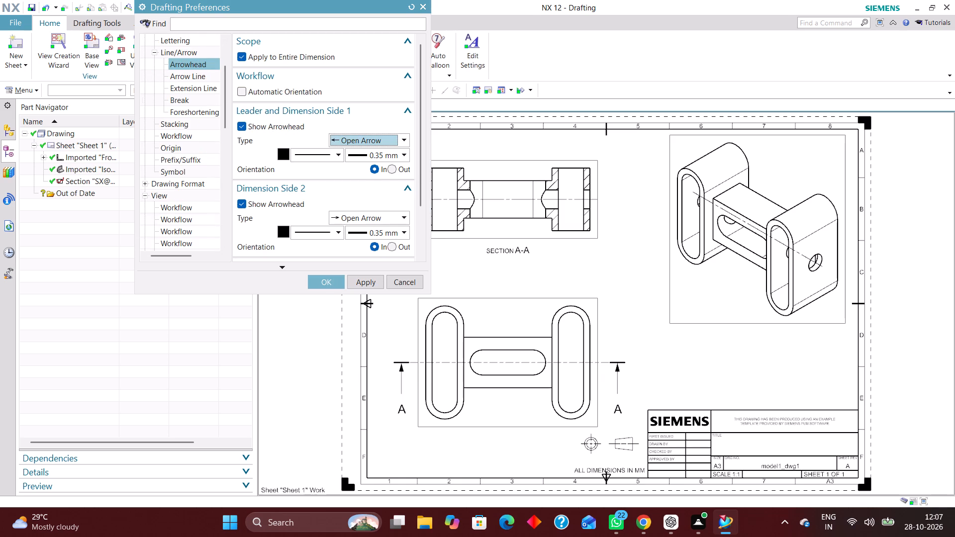
{"action": "scroll", "coordinate": [191, 195], "scroll_direction": "down", "scroll_amount": 1}
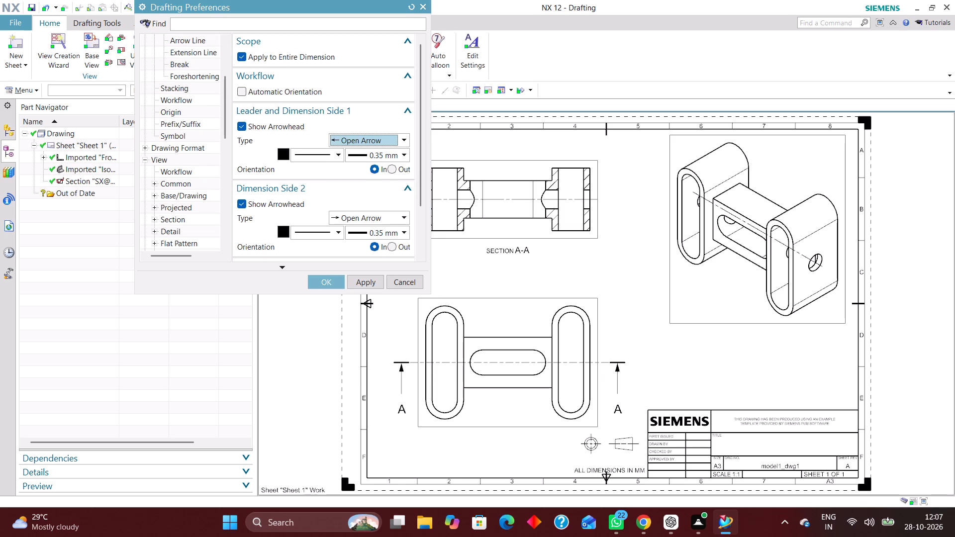
{"action": "scroll", "coordinate": [190, 182], "scroll_direction": "up", "scroll_amount": 3}
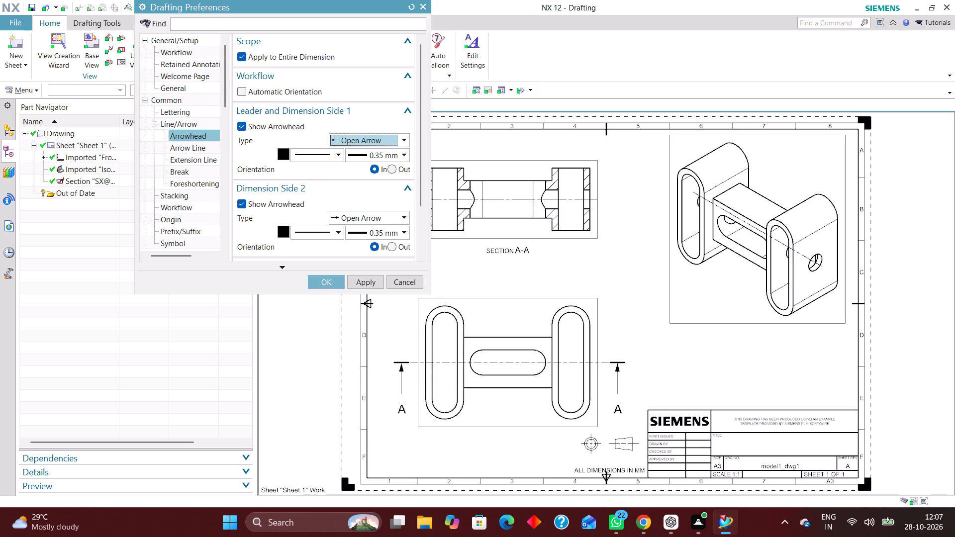
Set the dimension extension line gap to 2 and accept the drafting preferences.
{"action": "left_click", "coordinate": [191, 160]}
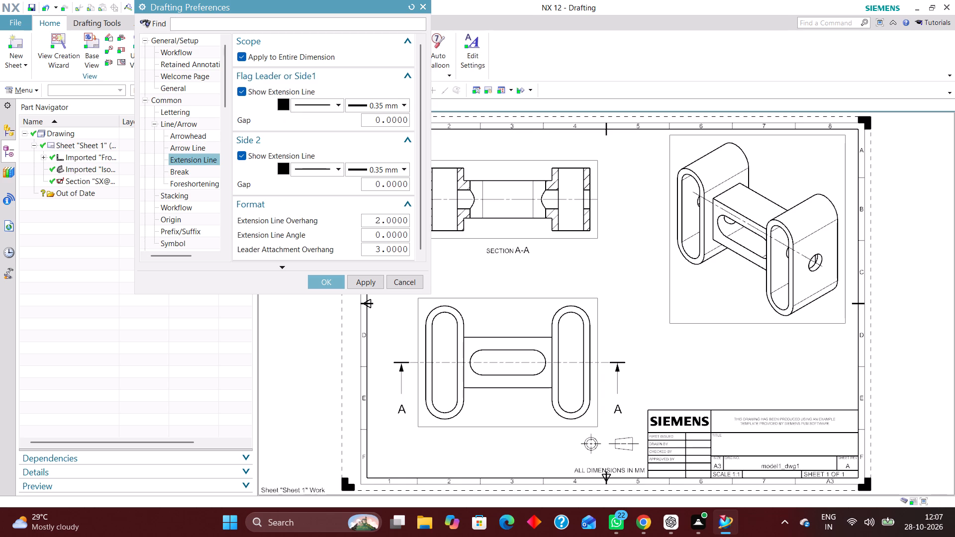
{"action": "left_click_drag", "start_coordinate": [368, 124], "coordinate": [484, 125]}
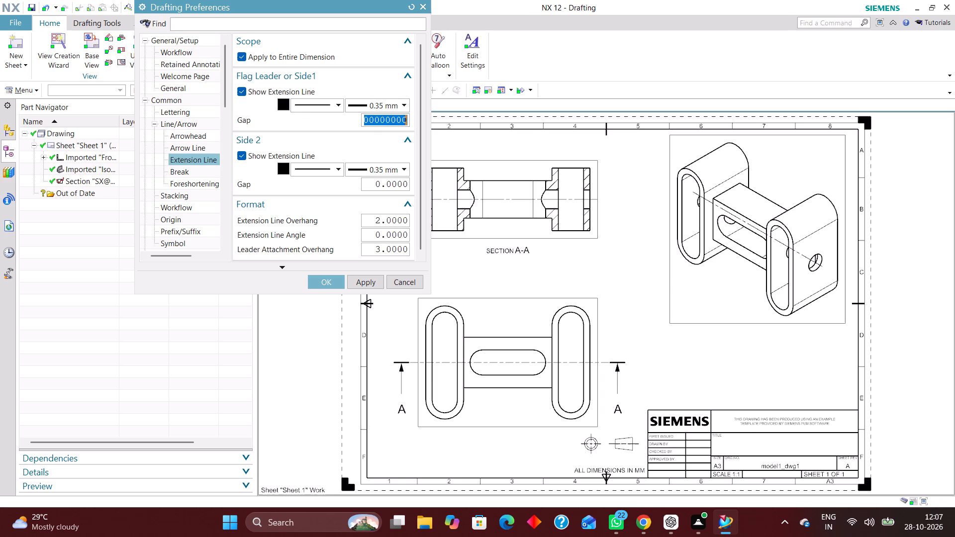
{"action": "key", "text": "2"}
{"action": "key", "text": "Return"}
{"action": "left_click", "coordinate": [331, 282]}
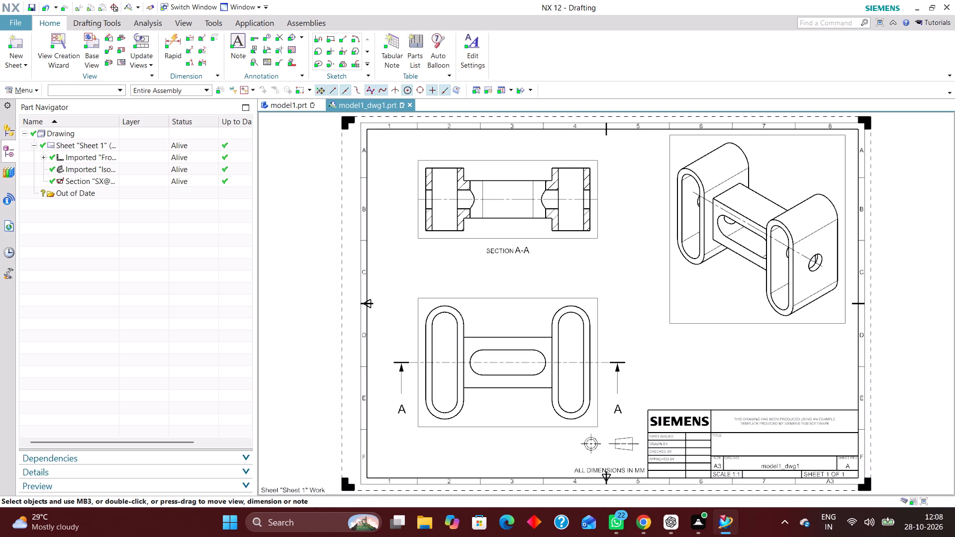
Add a horizontal rapid dimension for the overall width across both flanges, placed below the front view.
{"action": "left_click", "coordinate": [177, 39]}
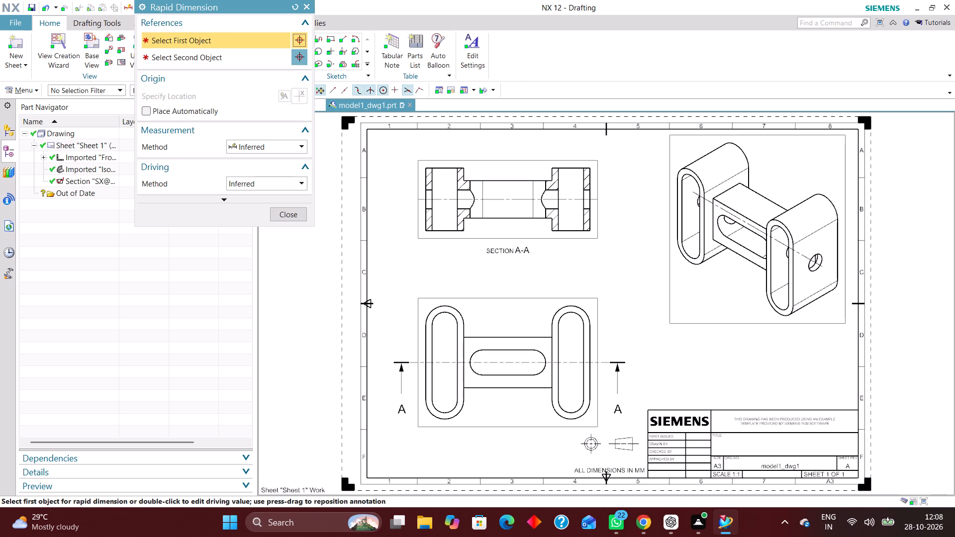
{"action": "scroll", "coordinate": [453, 315], "scroll_direction": "down", "scroll_amount": 1}
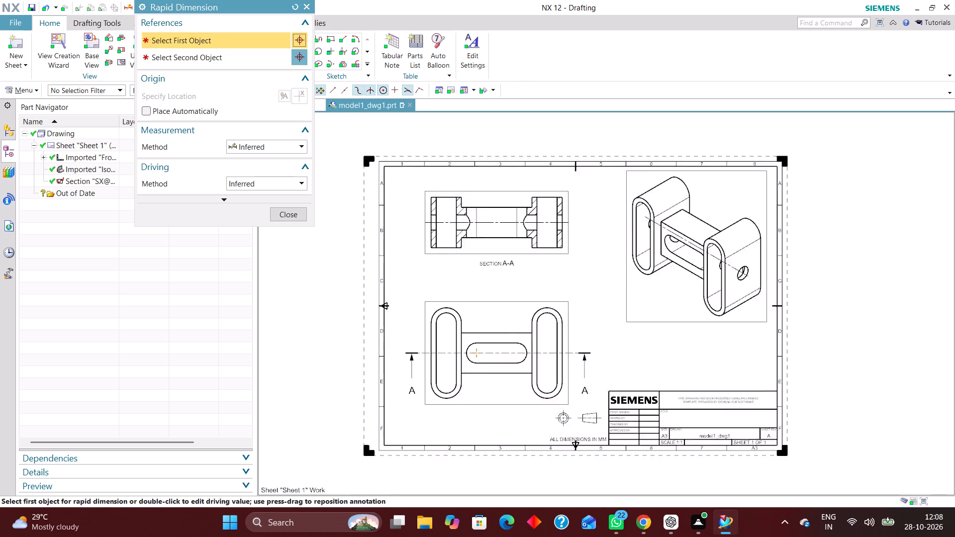
{"action": "scroll", "coordinate": [452, 317], "scroll_direction": "down", "scroll_amount": 1}
{"action": "scroll", "coordinate": [477, 389], "scroll_direction": "up", "scroll_amount": 4}
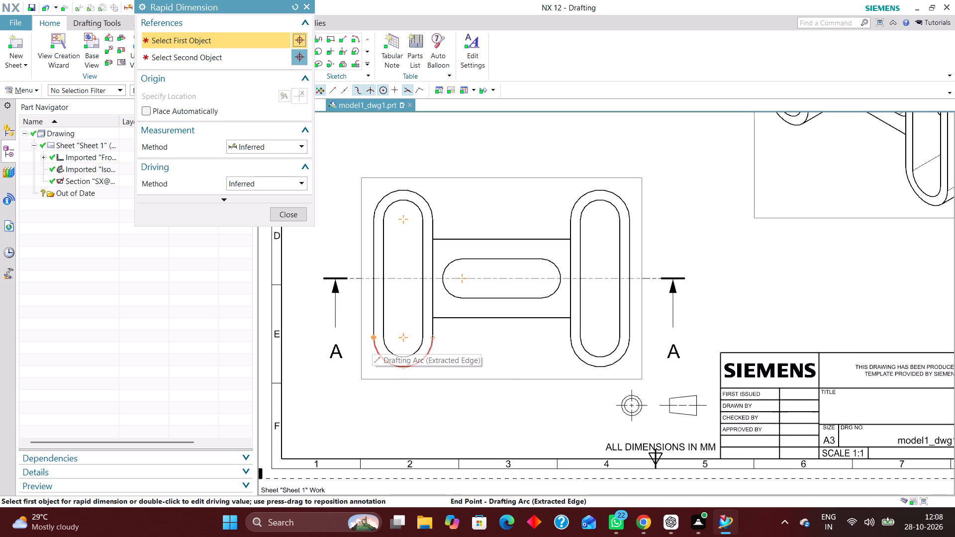
{"action": "left_click", "coordinate": [373, 337]}
{"action": "left_click", "coordinate": [631, 338]}
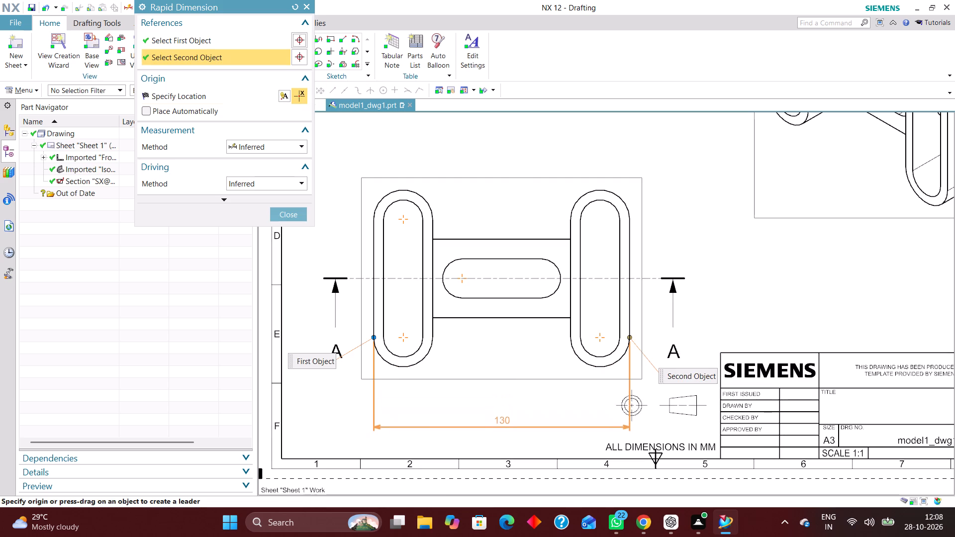
{"action": "left_click", "coordinate": [498, 415]}
{"action": "scroll", "coordinate": [473, 424], "scroll_direction": "down", "scroll_amount": 2}
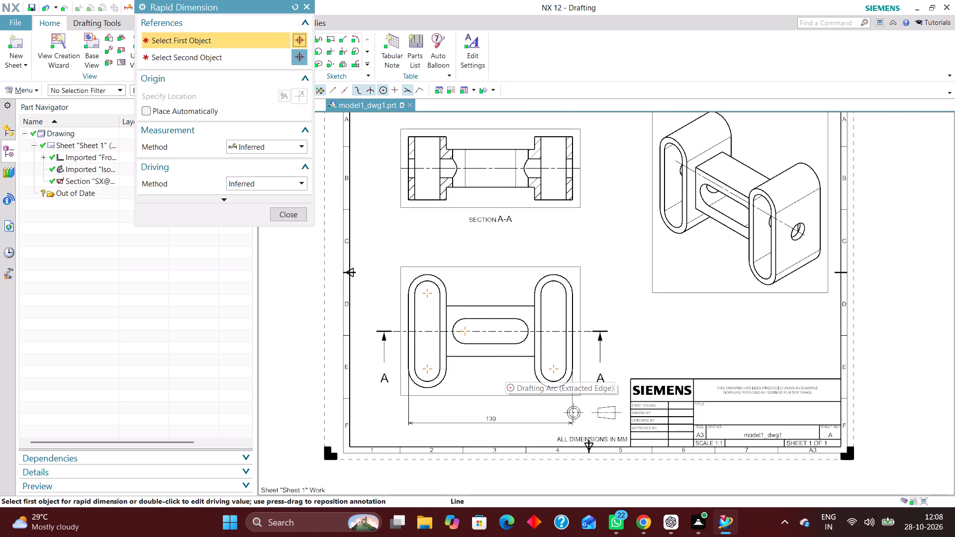
{"action": "scroll", "coordinate": [573, 371], "scroll_direction": "up", "scroll_amount": 2}
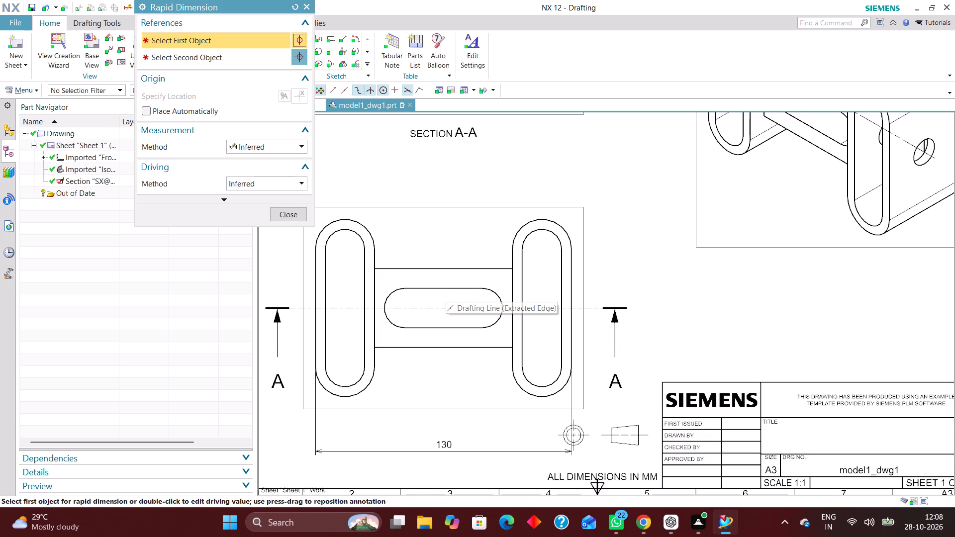
{"action": "left_click", "coordinate": [288, 147]}
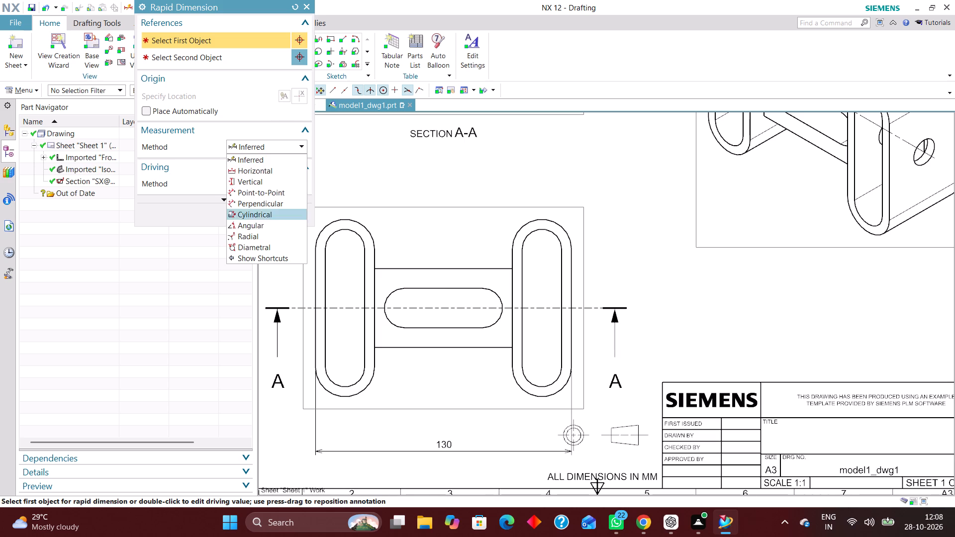
{"action": "left_click", "coordinate": [288, 142]}
{"action": "left_click", "coordinate": [303, 6]}
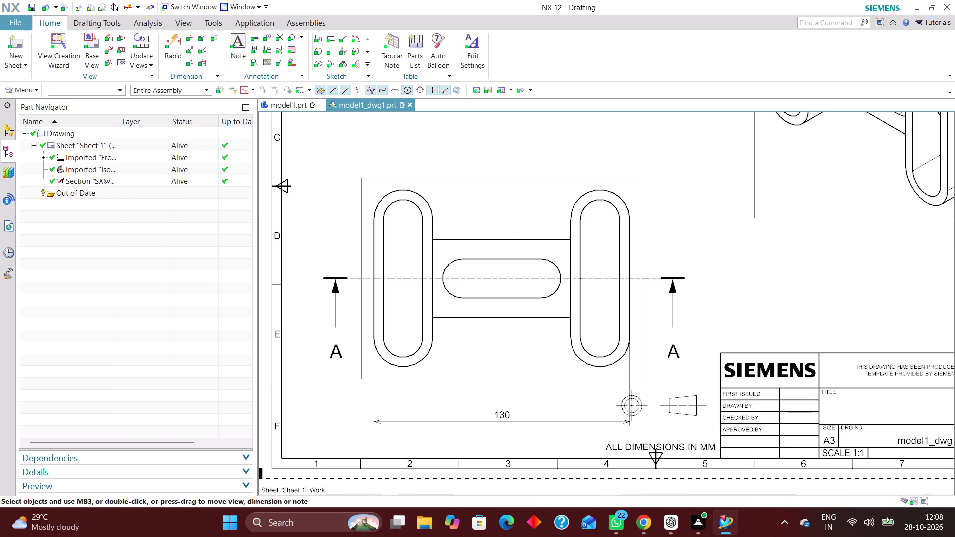
Add separate center marks to the left and right end arcs of the link's slot in the front view.
{"action": "left_click", "coordinate": [291, 36]}
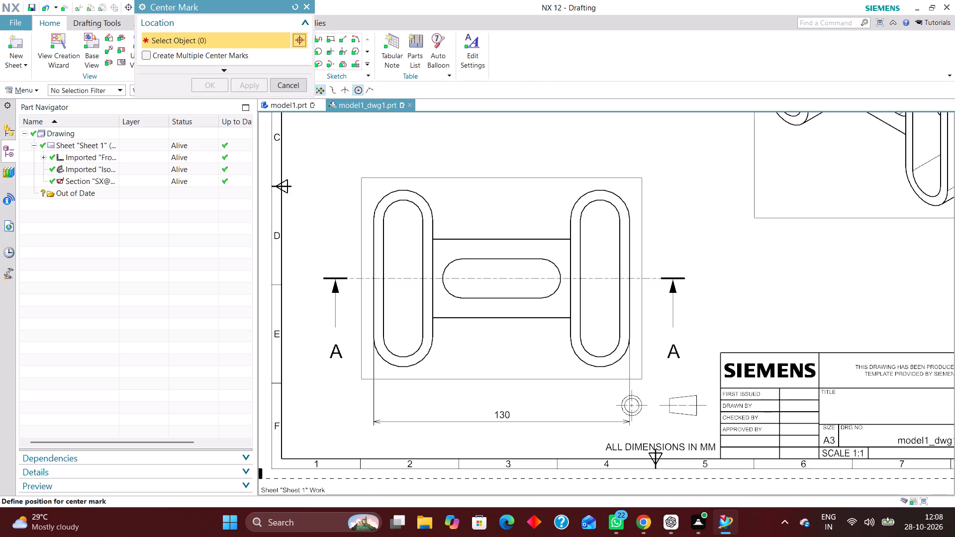
{"action": "left_click", "coordinate": [449, 265]}
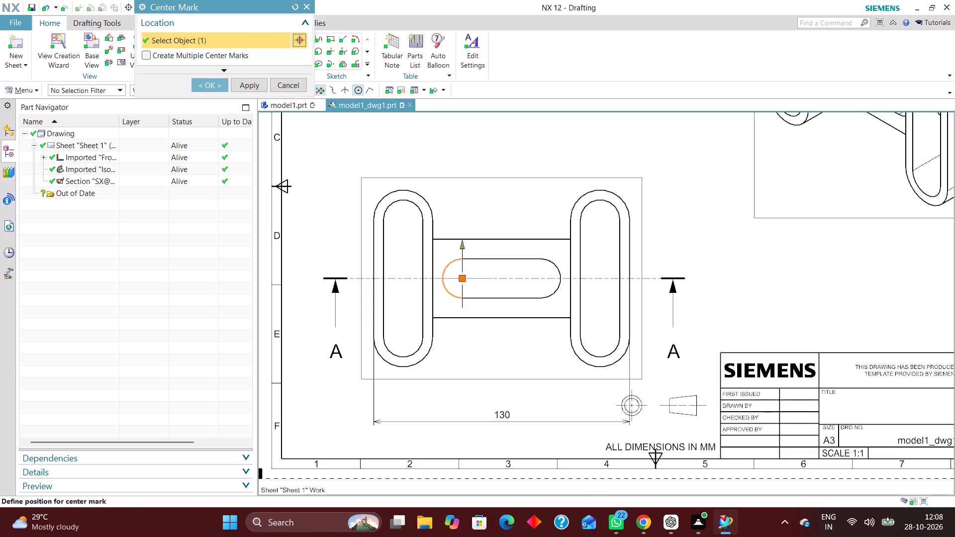
{"action": "left_click", "coordinate": [220, 82]}
{"action": "left_click", "coordinate": [288, 36]}
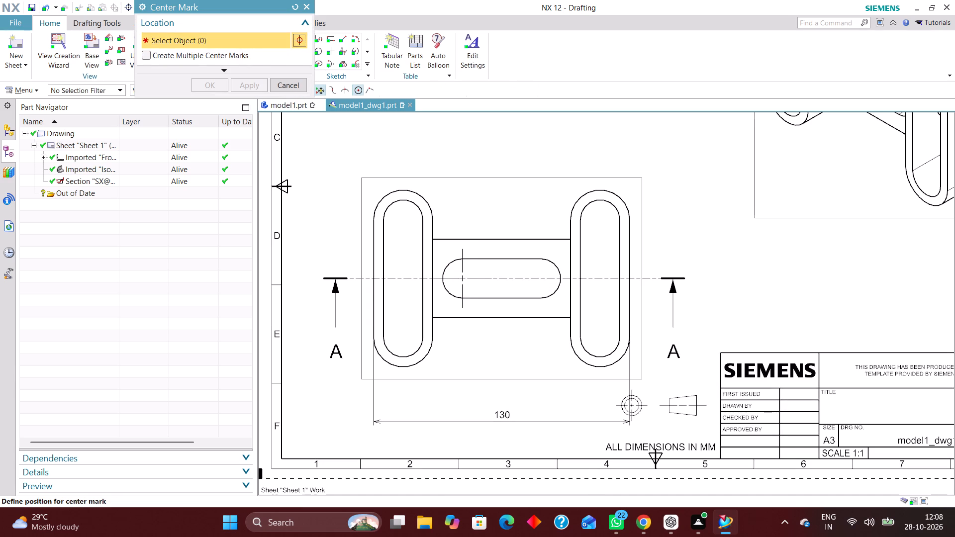
{"action": "left_click", "coordinate": [555, 264]}
{"action": "left_click", "coordinate": [217, 85]}
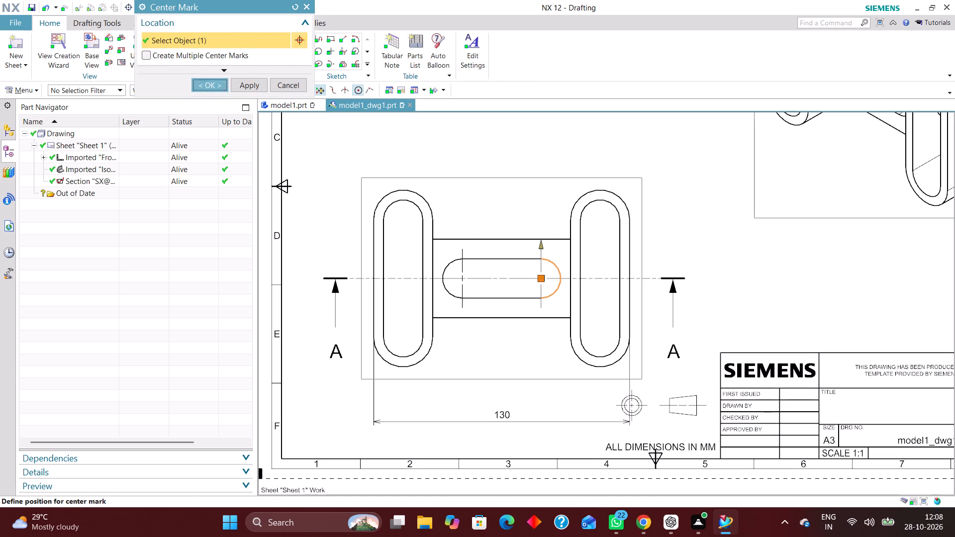
Add separate center marks to the upper and lower end arcs of the right flange in the front view.
{"action": "scroll", "coordinate": [392, 293], "scroll_direction": "down", "scroll_amount": 3}
{"action": "scroll", "coordinate": [472, 272], "scroll_direction": "up", "scroll_amount": 3}
{"action": "scroll", "coordinate": [417, 285], "scroll_direction": "down", "scroll_amount": 3}
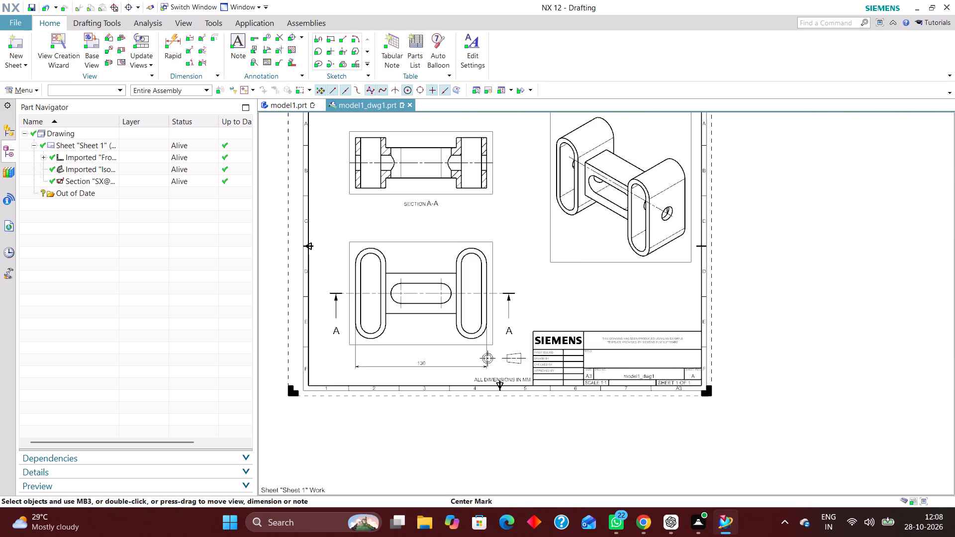
{"action": "scroll", "coordinate": [498, 265], "scroll_direction": "up", "scroll_amount": 3}
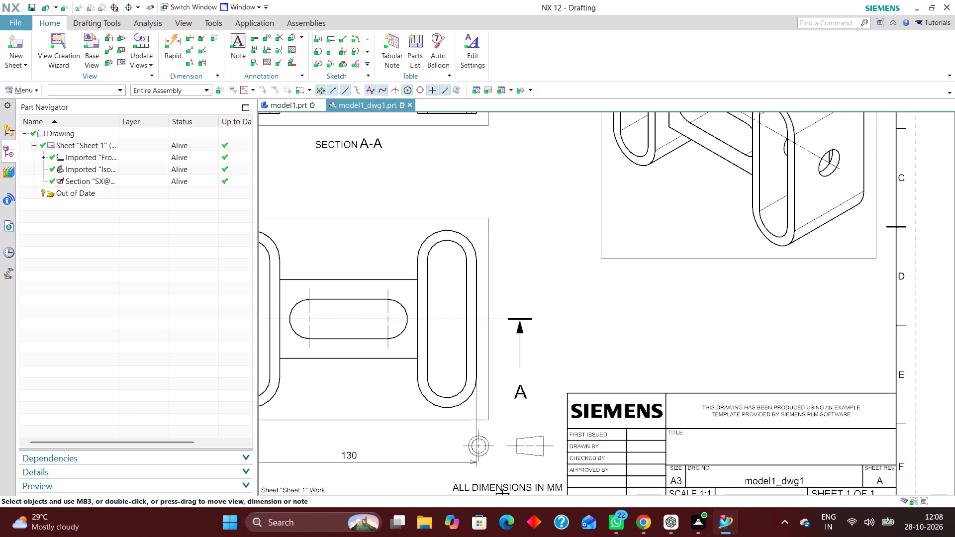
{"action": "left_click", "coordinate": [291, 37]}
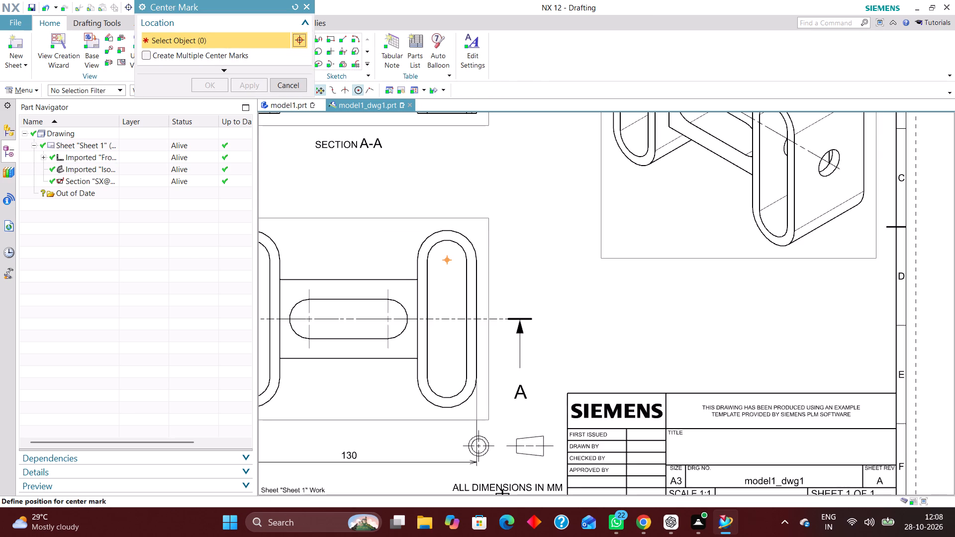
{"action": "left_click", "coordinate": [460, 243]}
{"action": "left_click", "coordinate": [215, 86]}
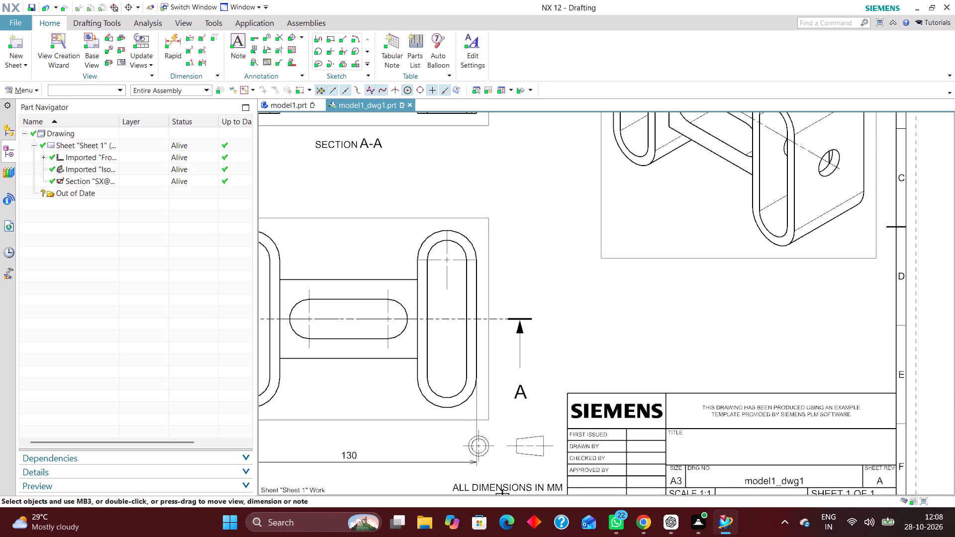
{"action": "scroll", "coordinate": [467, 188], "scroll_direction": "down", "scroll_amount": 2}
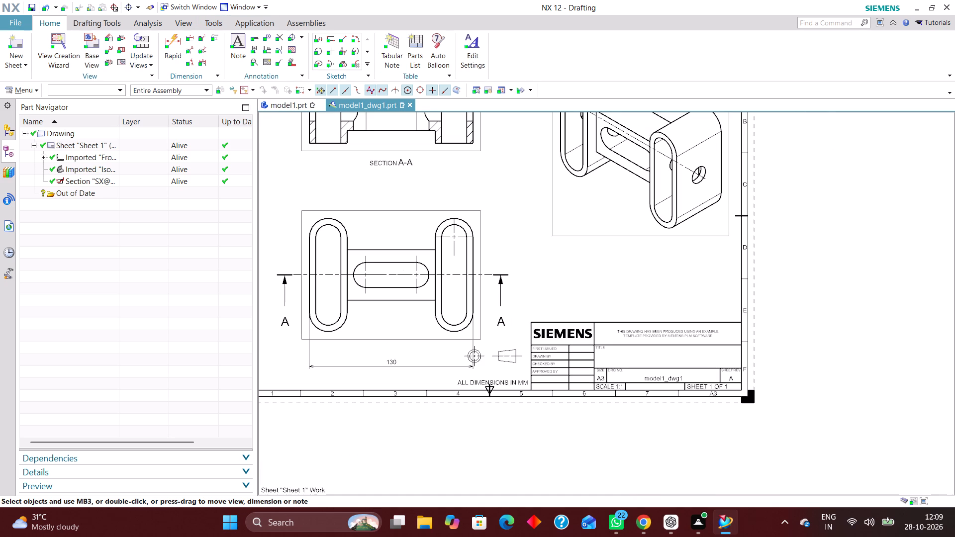
{"action": "left_click", "coordinate": [292, 37]}
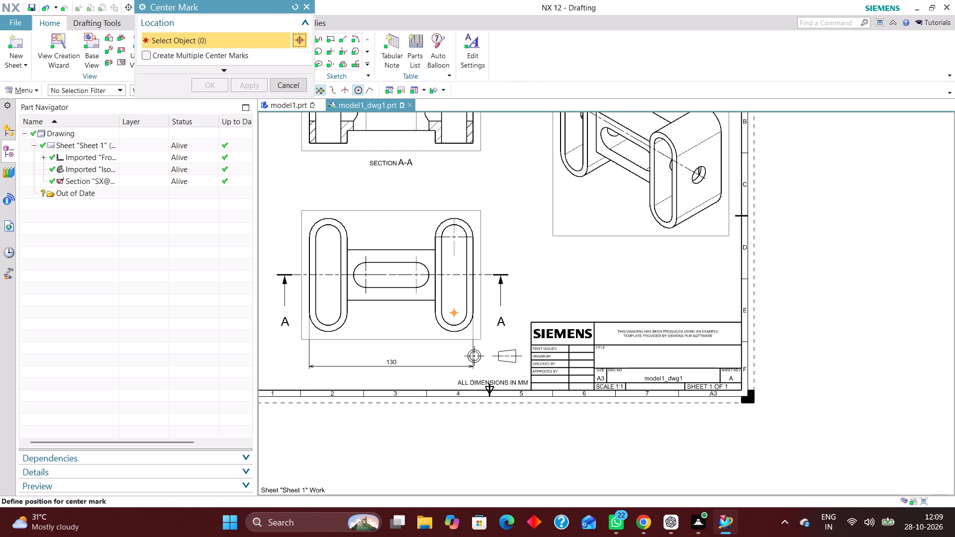
{"action": "left_click", "coordinate": [454, 329]}
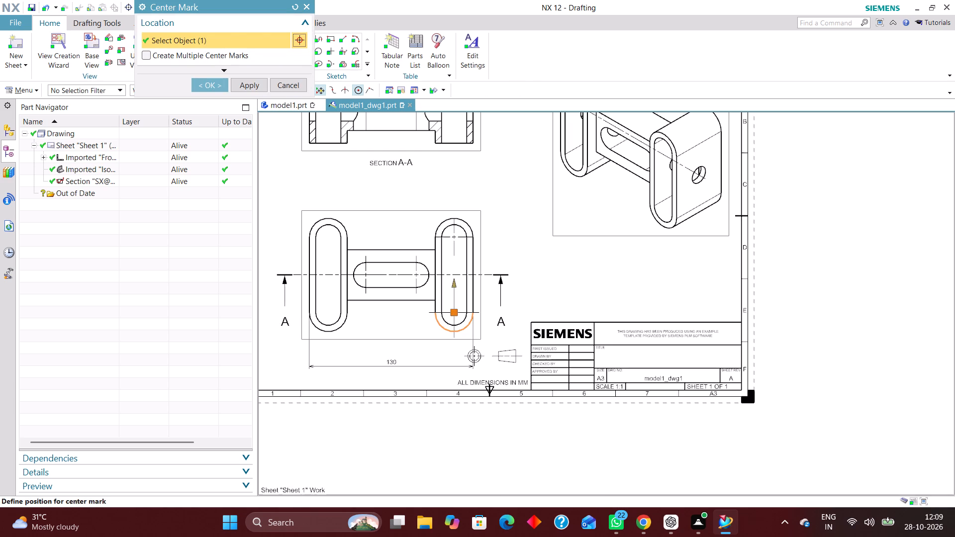
{"action": "left_click", "coordinate": [211, 85]}
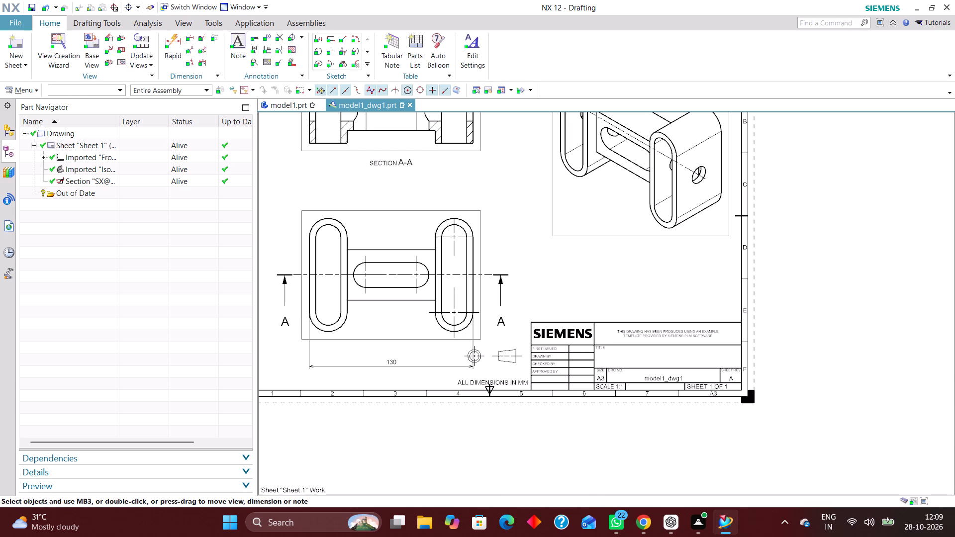
Add separate center marks to the upper and lower end arcs of the left flange in the front view.
{"action": "left_click", "coordinate": [290, 36]}
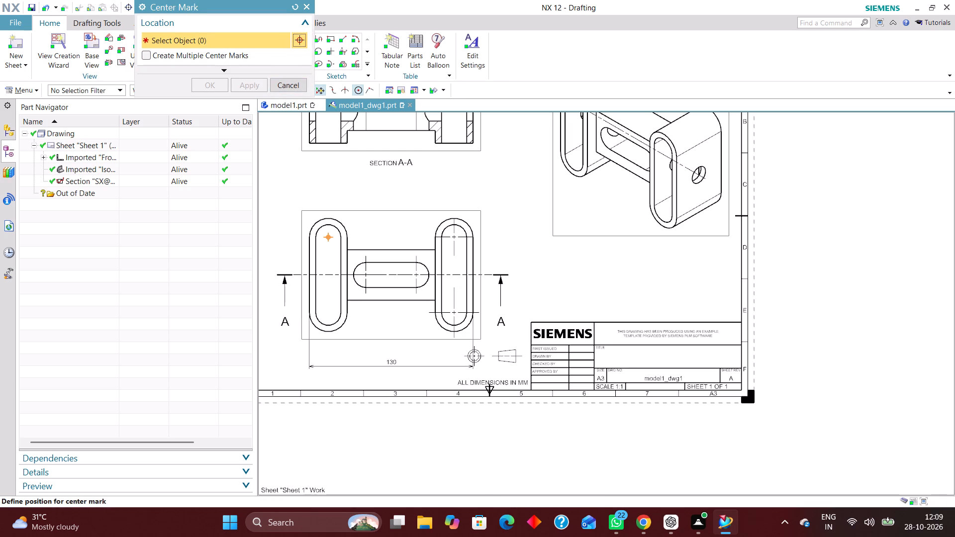
{"action": "left_click", "coordinate": [330, 219]}
{"action": "left_click", "coordinate": [216, 87]}
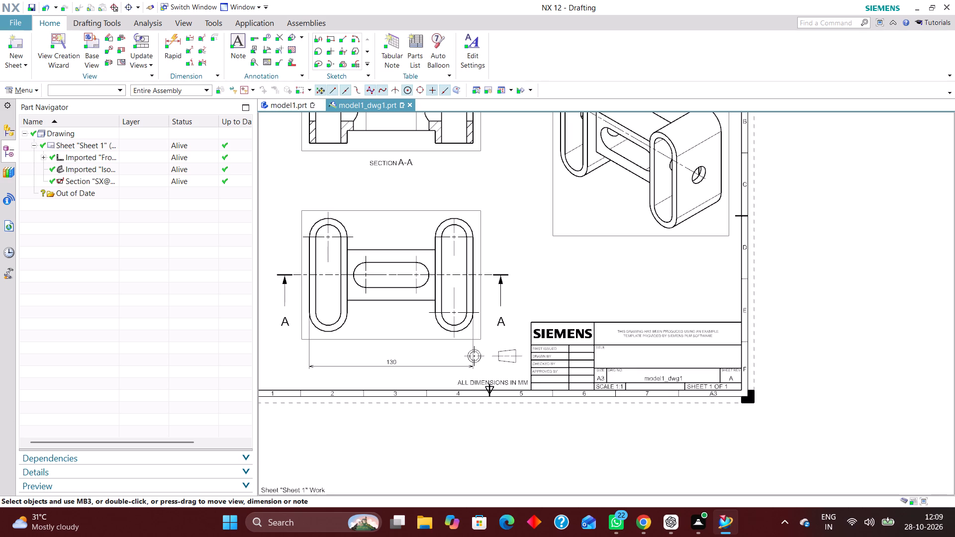
{"action": "left_click", "coordinate": [292, 38]}
{"action": "left_click", "coordinate": [326, 334]}
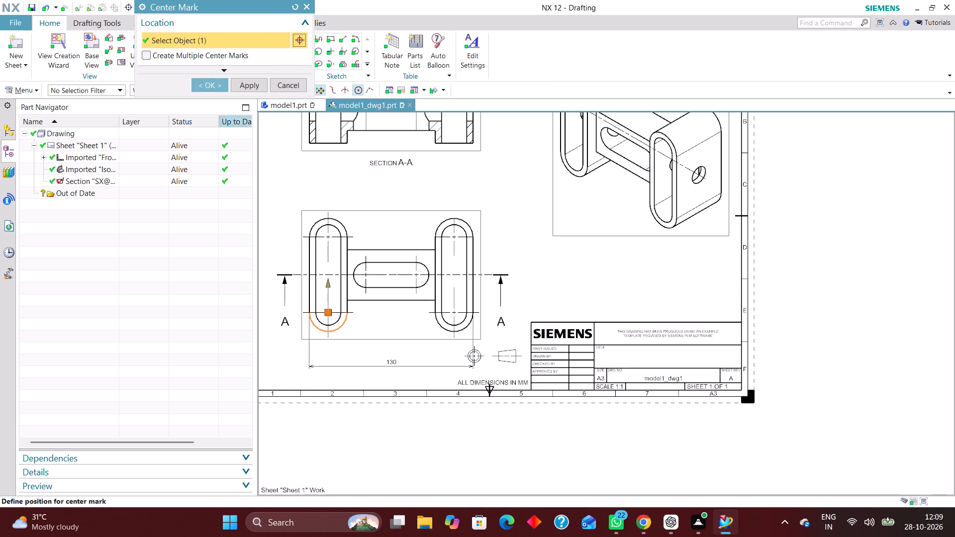
{"action": "left_click", "coordinate": [213, 89]}
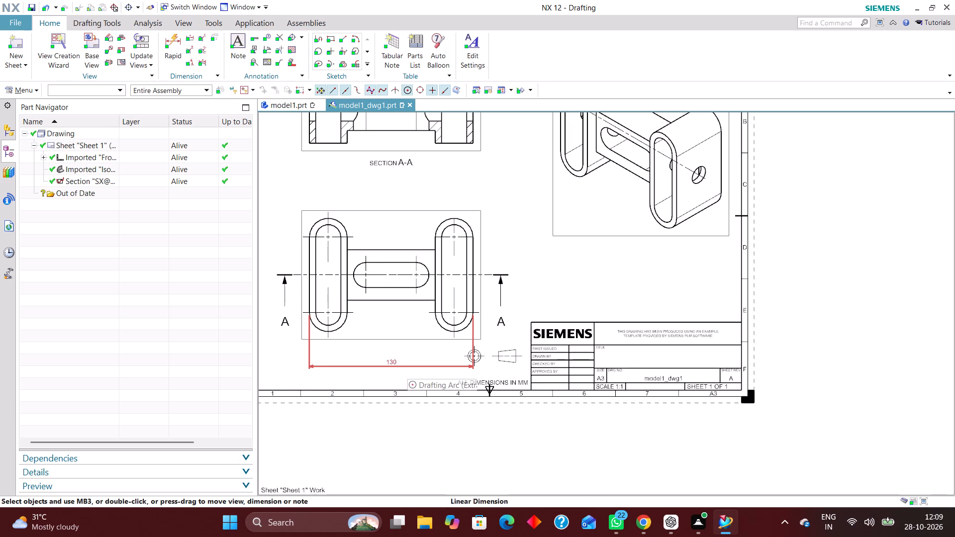
Add a vertical rapid dimension between the right flange's upper and lower center marks, placed to the right of the front view.
{"action": "scroll", "coordinate": [342, 274], "scroll_direction": "down", "scroll_amount": 1}
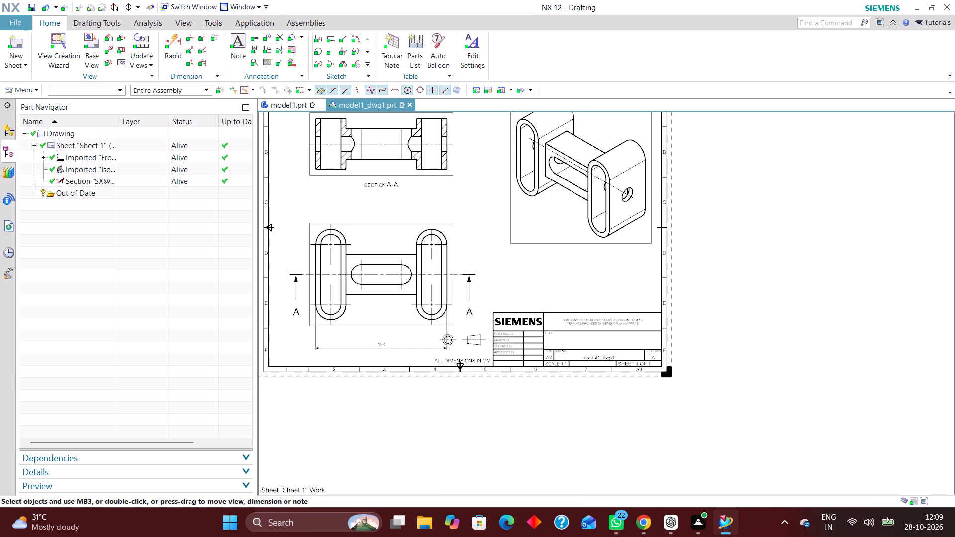
{"action": "left_click", "coordinate": [172, 40]}
{"action": "scroll", "coordinate": [434, 294], "scroll_direction": "up", "scroll_amount": 4}
{"action": "scroll", "coordinate": [345, 255], "scroll_direction": "down", "scroll_amount": 3}
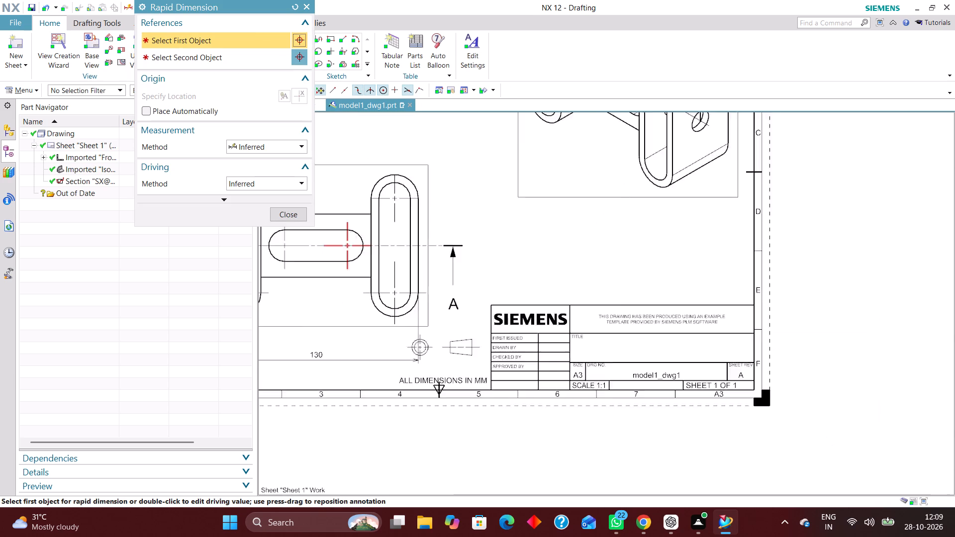
{"action": "scroll", "coordinate": [407, 241], "scroll_direction": "up", "scroll_amount": 4}
{"action": "left_click", "coordinate": [365, 162]}
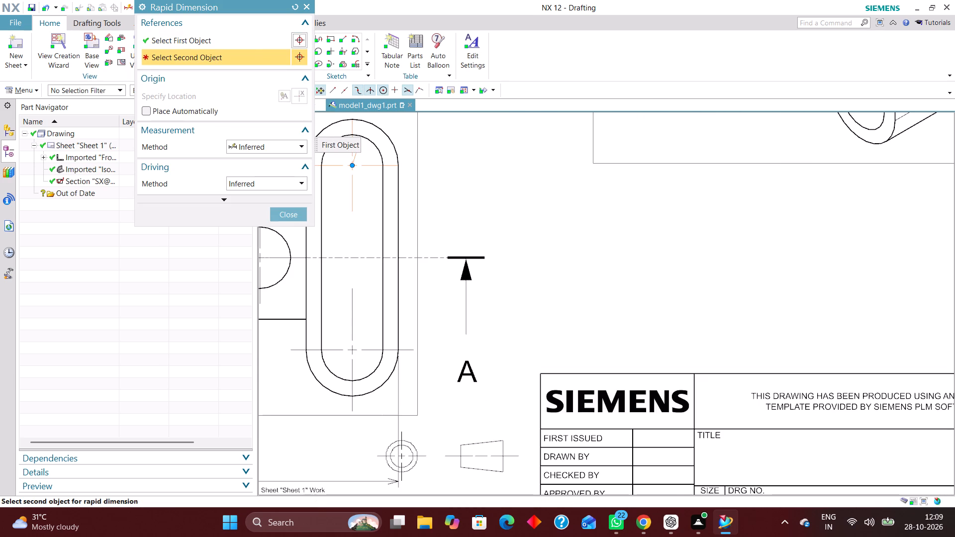
{"action": "left_click", "coordinate": [372, 350]}
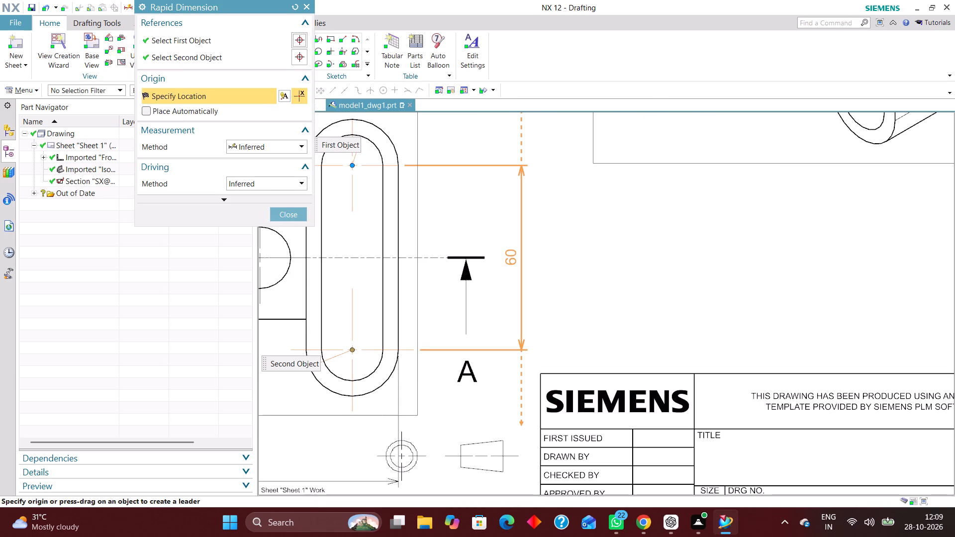
{"action": "left_click", "coordinate": [519, 268]}
{"action": "scroll", "coordinate": [523, 355], "scroll_direction": "down", "scroll_amount": 4}
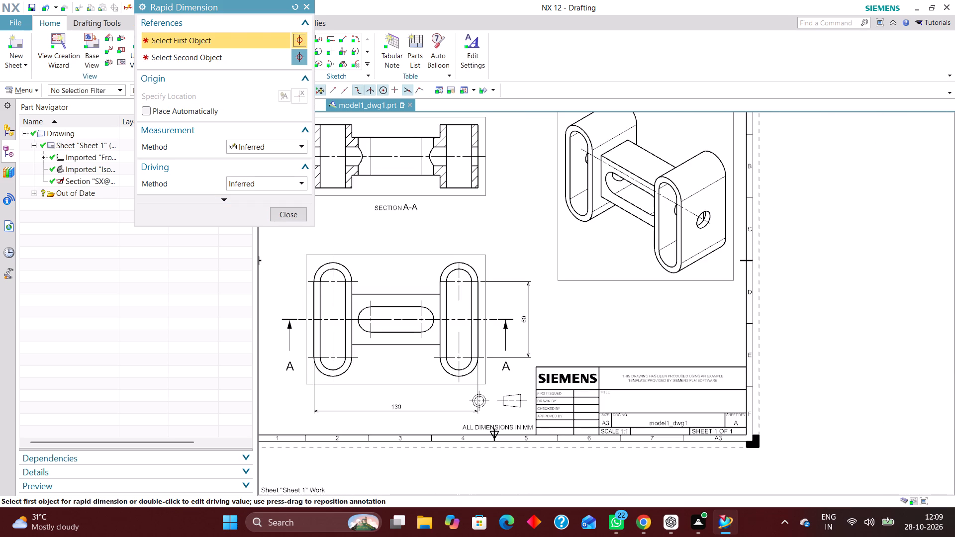
{"action": "left_click", "coordinate": [289, 213]}
Add radial rapid dimensions to the left flange's outer and inner upper arcs, placed above the front view on either side of the flange.
{"action": "left_click", "coordinate": [175, 31]}
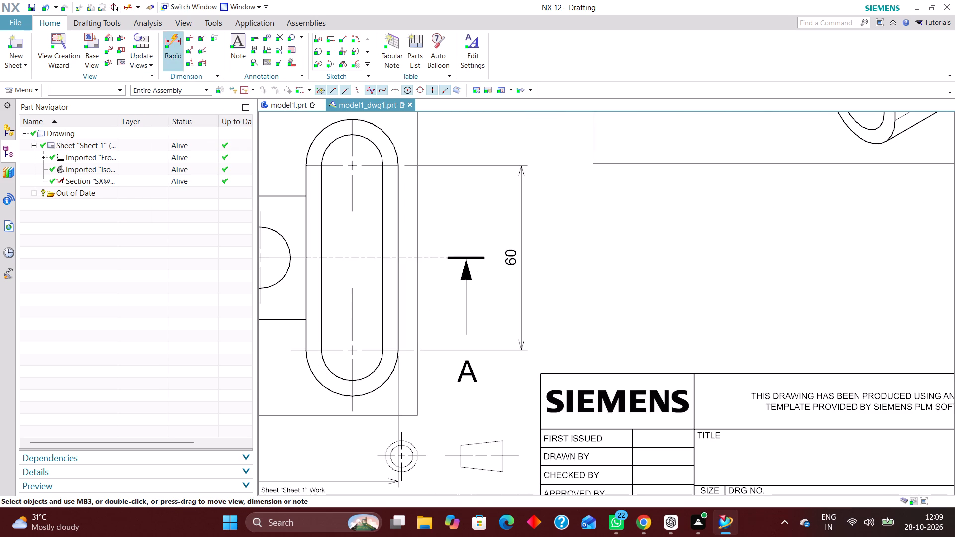
{"action": "left_click", "coordinate": [173, 36]}
{"action": "scroll", "coordinate": [539, 246], "scroll_direction": "down", "scroll_amount": 4}
{"action": "scroll", "coordinate": [473, 269], "scroll_direction": "down", "scroll_amount": 2}
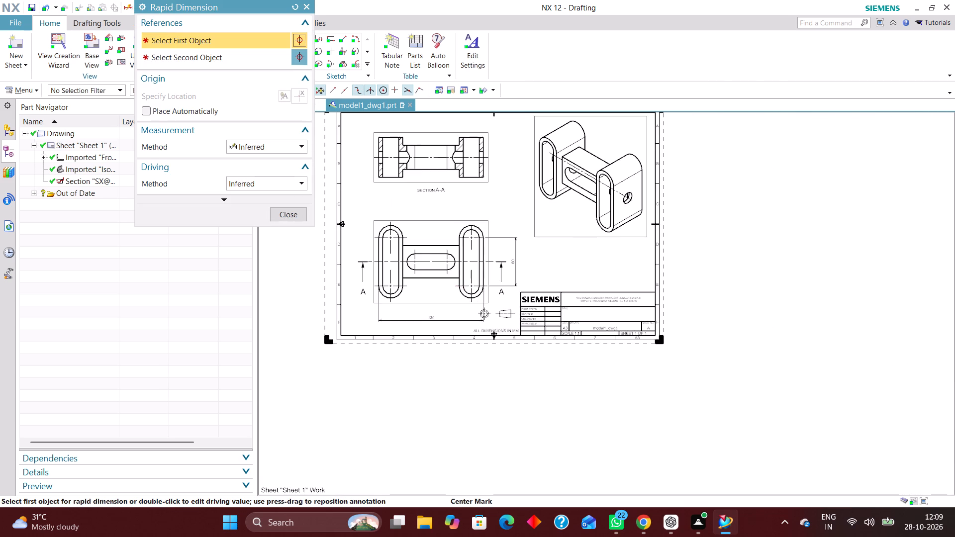
{"action": "scroll", "coordinate": [343, 227], "scroll_direction": "up", "scroll_amount": 5}
{"action": "left_click", "coordinate": [283, 149]}
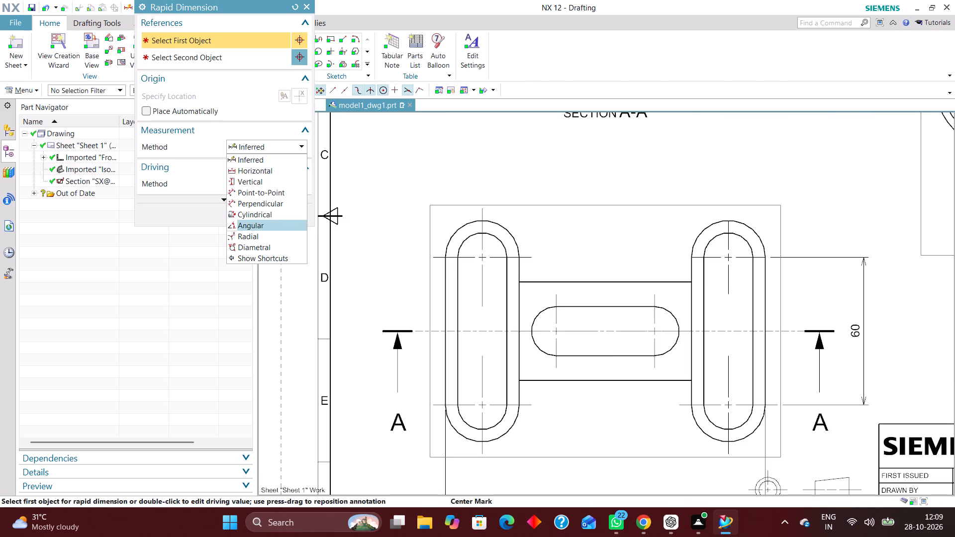
{"action": "left_click", "coordinate": [282, 238]}
{"action": "left_click", "coordinate": [456, 232]}
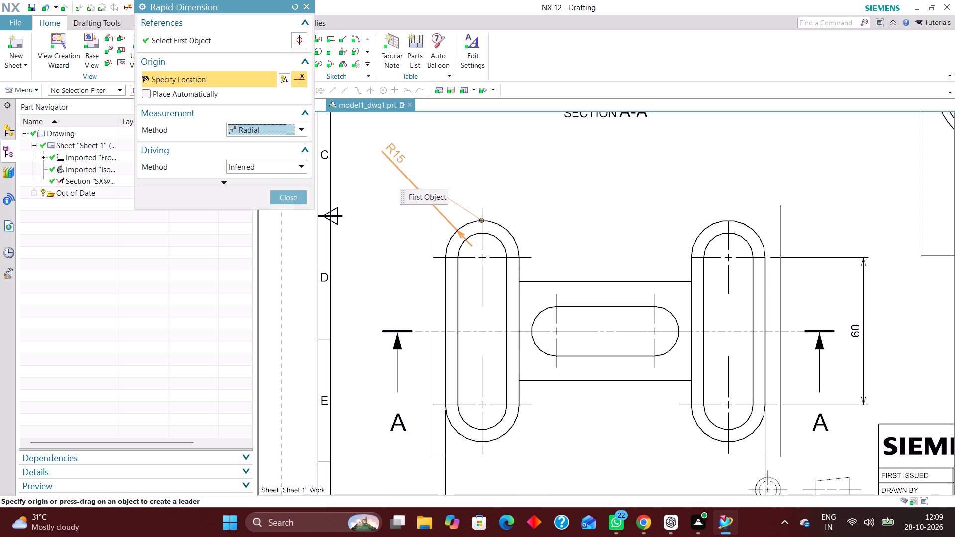
{"action": "left_click", "coordinate": [402, 160]}
{"action": "left_click", "coordinate": [496, 237]}
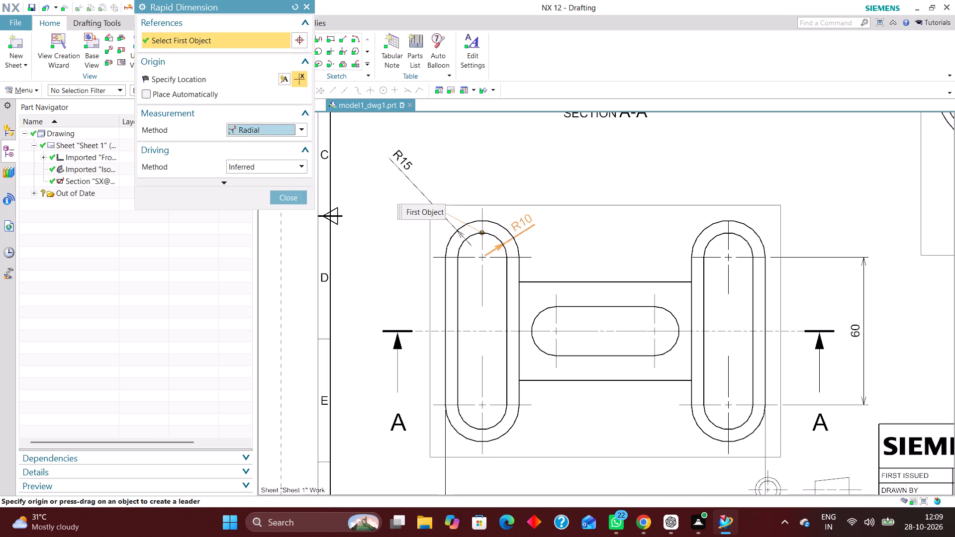
{"action": "left_click", "coordinate": [527, 190]}
{"action": "left_click", "coordinate": [284, 198]}
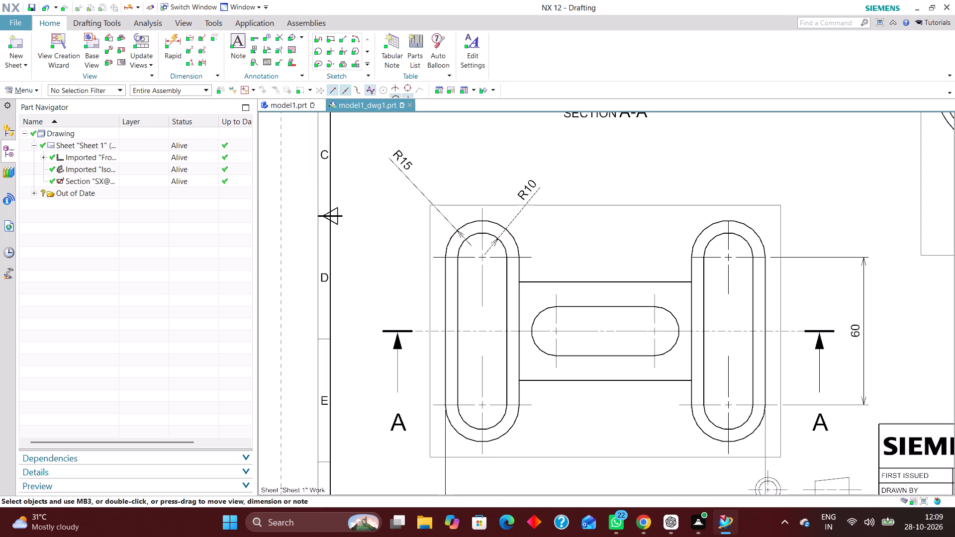
Add a radial rapid dimension to the left end arc of the link's slot, placed below the link.
{"action": "scroll", "coordinate": [381, 219], "scroll_direction": "down", "scroll_amount": 3}
{"action": "scroll", "coordinate": [422, 302], "scroll_direction": "down", "scroll_amount": 2}
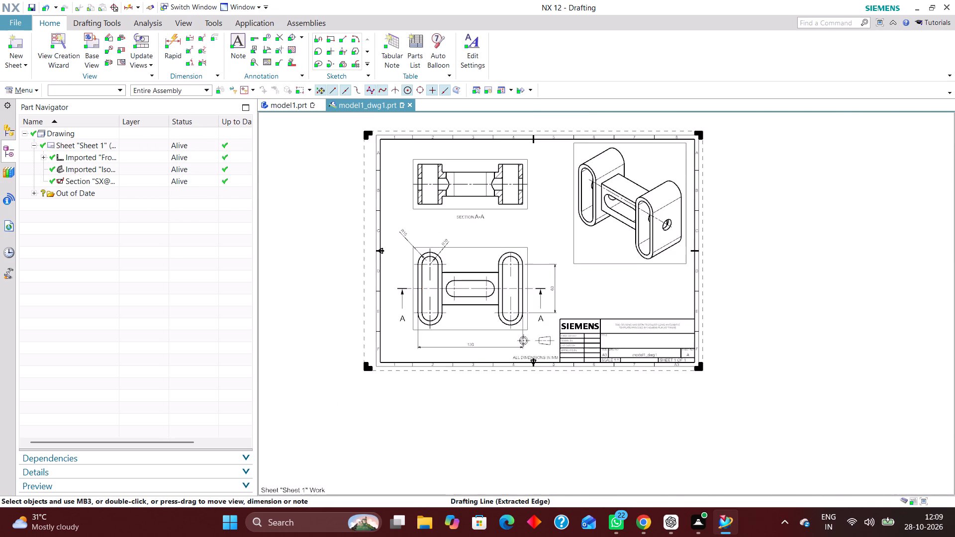
{"action": "scroll", "coordinate": [511, 291], "scroll_direction": "up", "scroll_amount": 5}
{"action": "scroll", "coordinate": [517, 305], "scroll_direction": "down", "scroll_amount": 3}
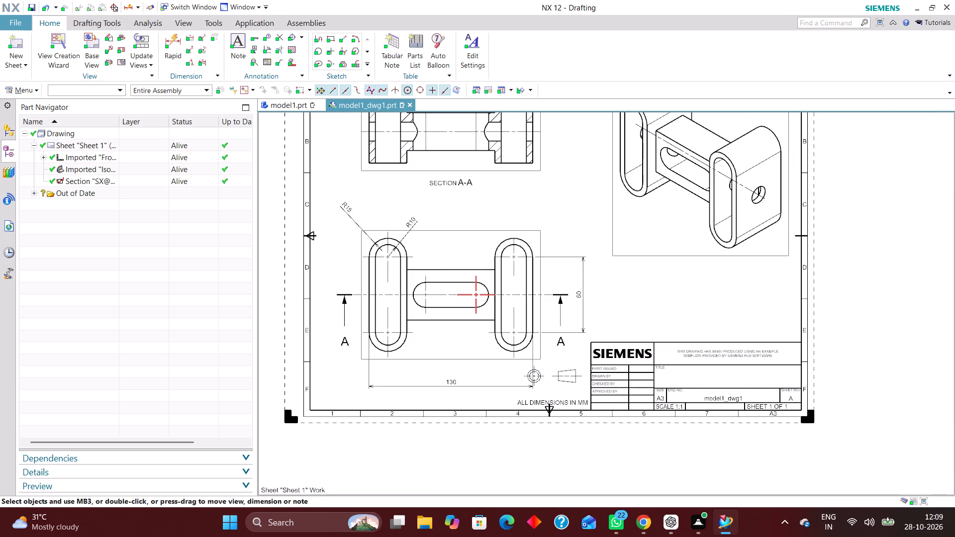
{"action": "left_click", "coordinate": [176, 37]}
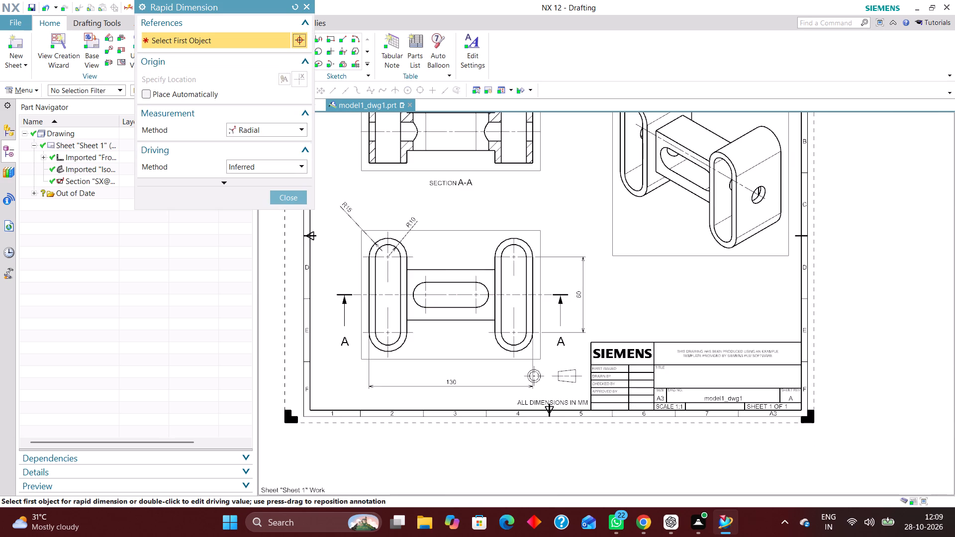
{"action": "scroll", "coordinate": [419, 295], "scroll_direction": "up", "scroll_amount": 4}
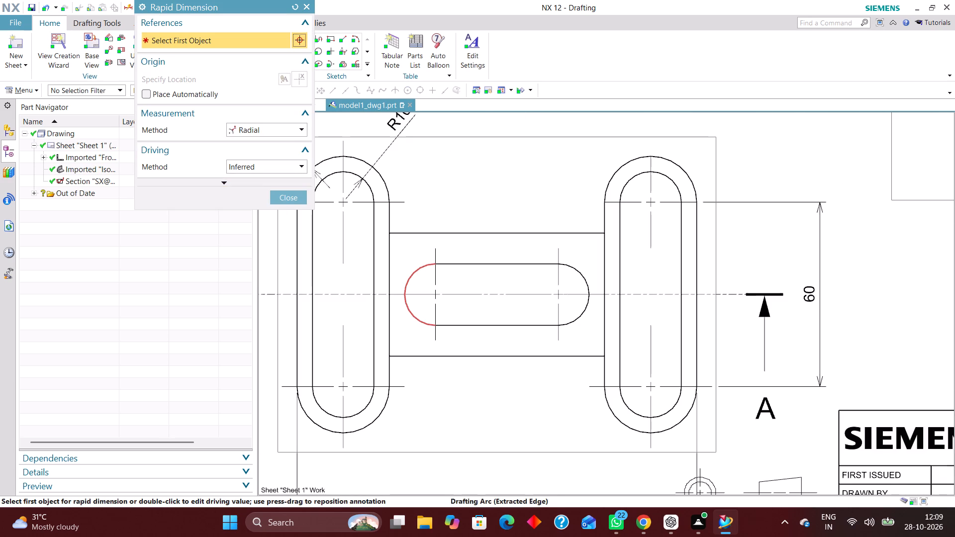
{"action": "left_click", "coordinate": [413, 279]}
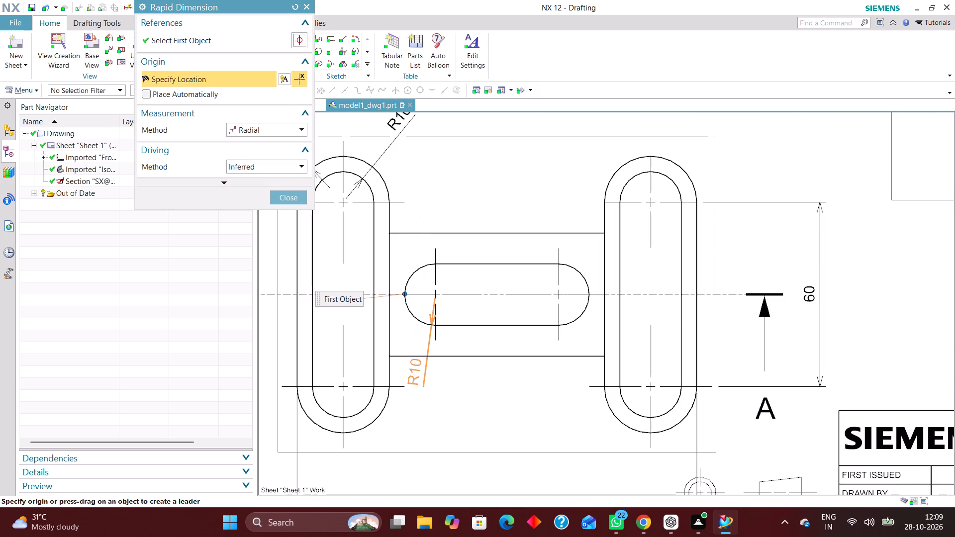
{"action": "scroll", "coordinate": [416, 387], "scroll_direction": "down", "scroll_amount": 3}
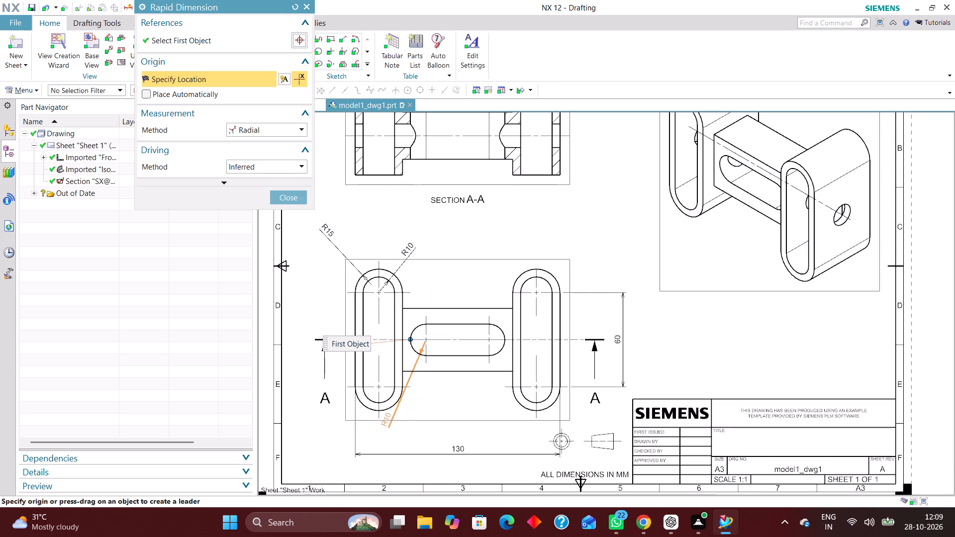
{"action": "scroll", "coordinate": [386, 413], "scroll_direction": "up", "scroll_amount": 2}
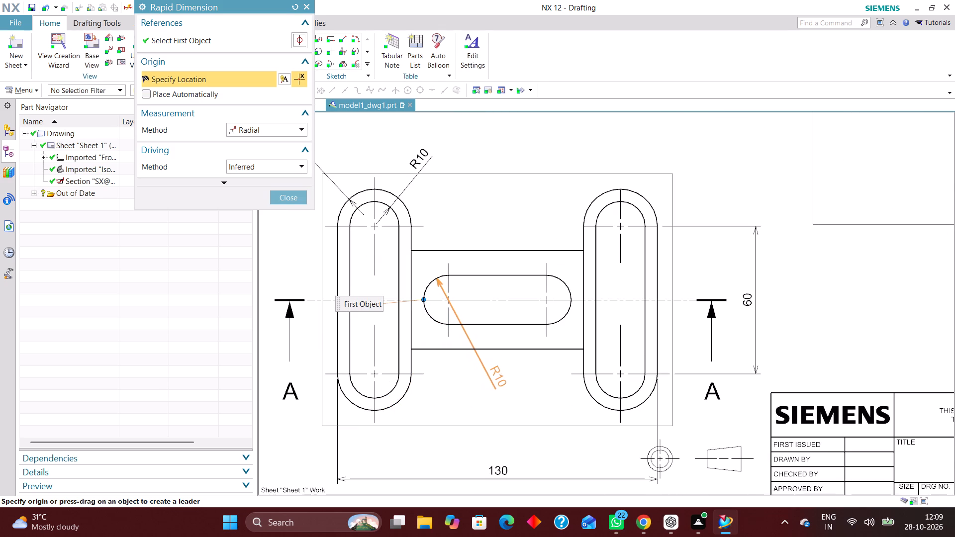
{"action": "left_click", "coordinate": [499, 376]}
{"action": "left_click", "coordinate": [293, 198]}
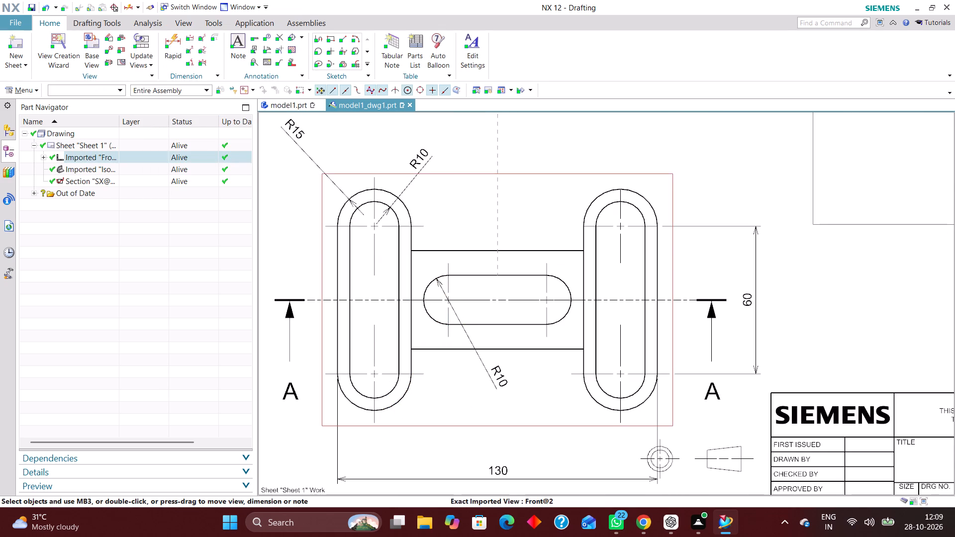
Move both section letters A up beside the arrow lines of the section line in the front view.
{"action": "scroll", "coordinate": [299, 262], "scroll_direction": "down", "scroll_amount": 3}
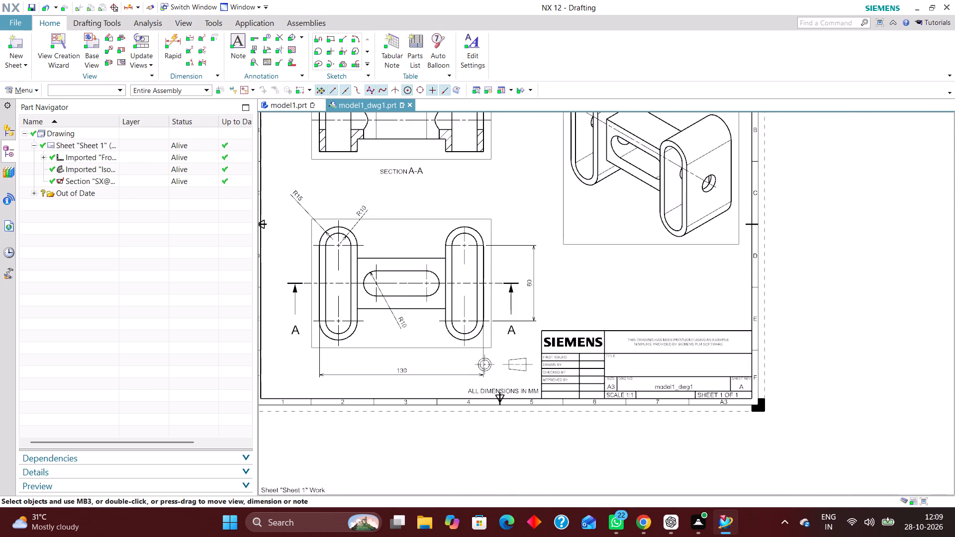
{"action": "scroll", "coordinate": [390, 299], "scroll_direction": "down", "scroll_amount": 1}
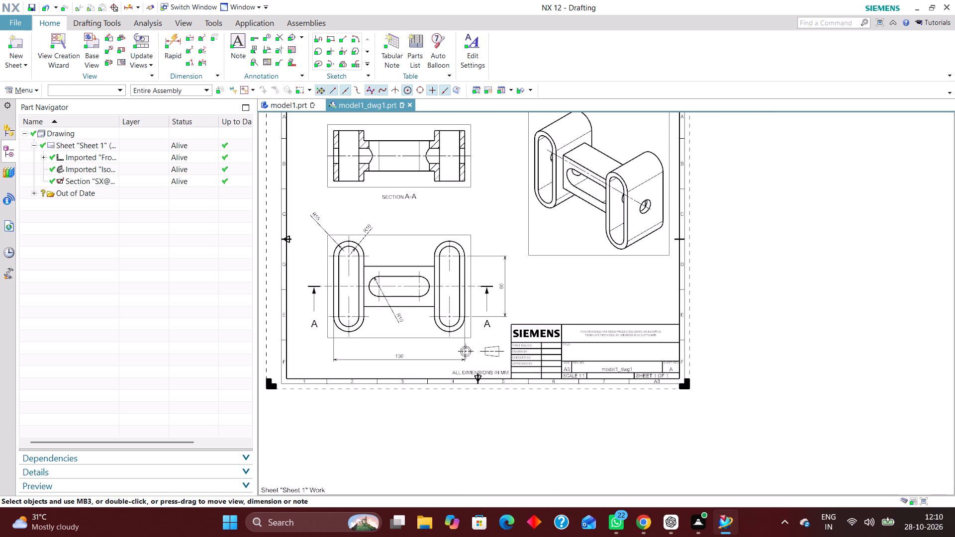
{"action": "scroll", "coordinate": [471, 310], "scroll_direction": "up", "scroll_amount": 3}
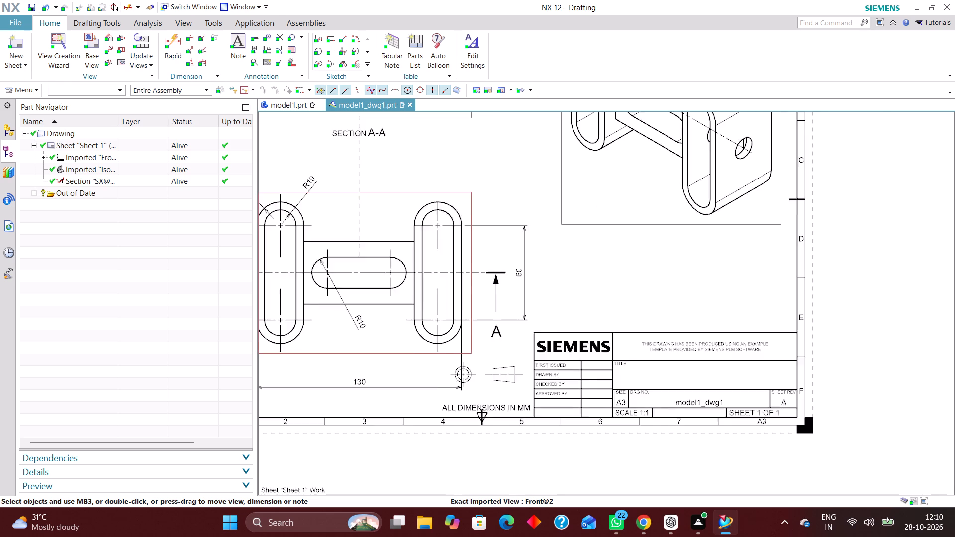
{"action": "left_click_drag", "start_coordinate": [503, 340], "coordinate": [510, 302]}
{"action": "scroll", "coordinate": [611, 348], "scroll_direction": "down", "scroll_amount": 3}
{"action": "scroll", "coordinate": [397, 335], "scroll_direction": "up", "scroll_amount": 5}
{"action": "left_click_drag", "start_coordinate": [366, 361], "coordinate": [382, 314]}
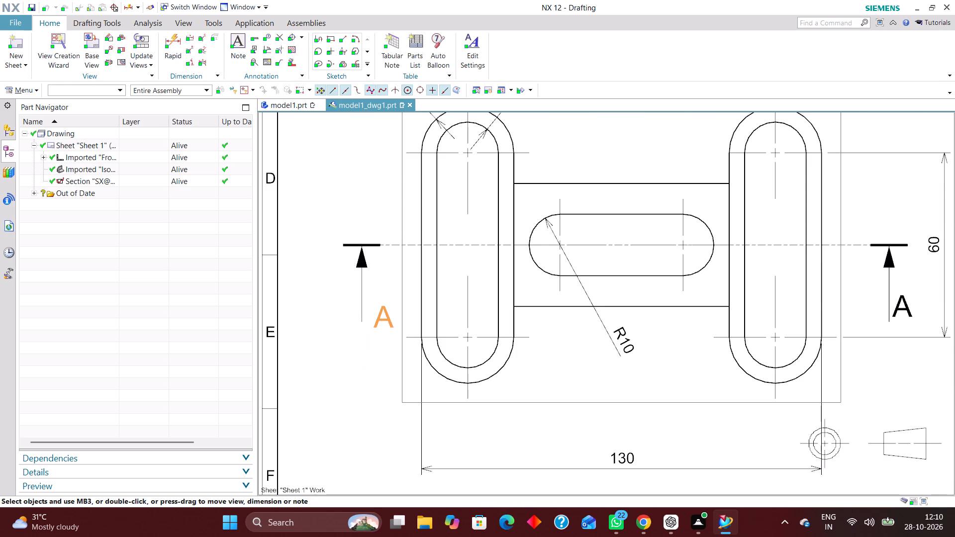
Move the left section letter A slightly up and closer to its arrow line in the front view.
{"action": "left_click_drag", "start_coordinate": [382, 314], "coordinate": [375, 308]}
Add a horizontal rapid dimension with the Inferred method between the slot's two center marks, placed above the link in the front view.
{"action": "scroll", "coordinate": [339, 298], "scroll_direction": "down", "scroll_amount": 4}
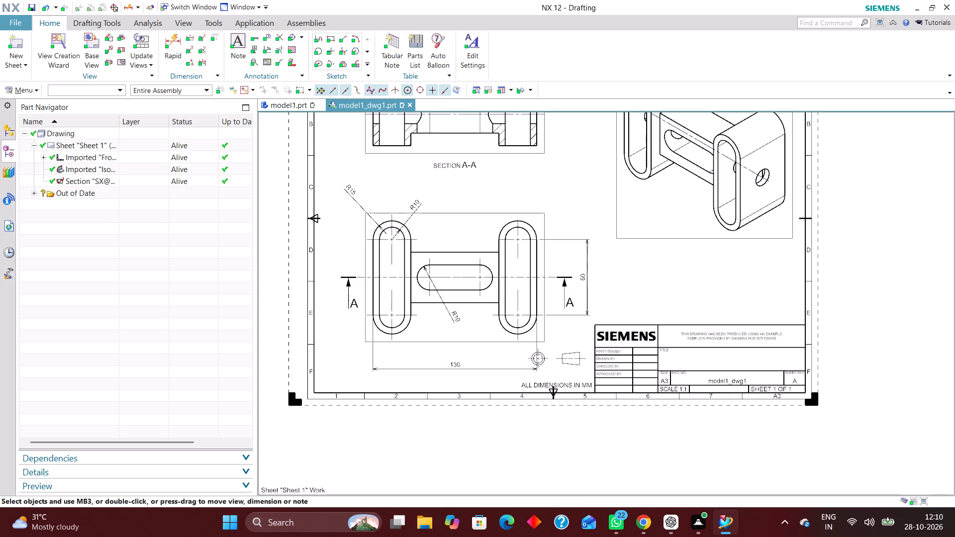
{"action": "scroll", "coordinate": [676, 267], "scroll_direction": "up", "scroll_amount": 2}
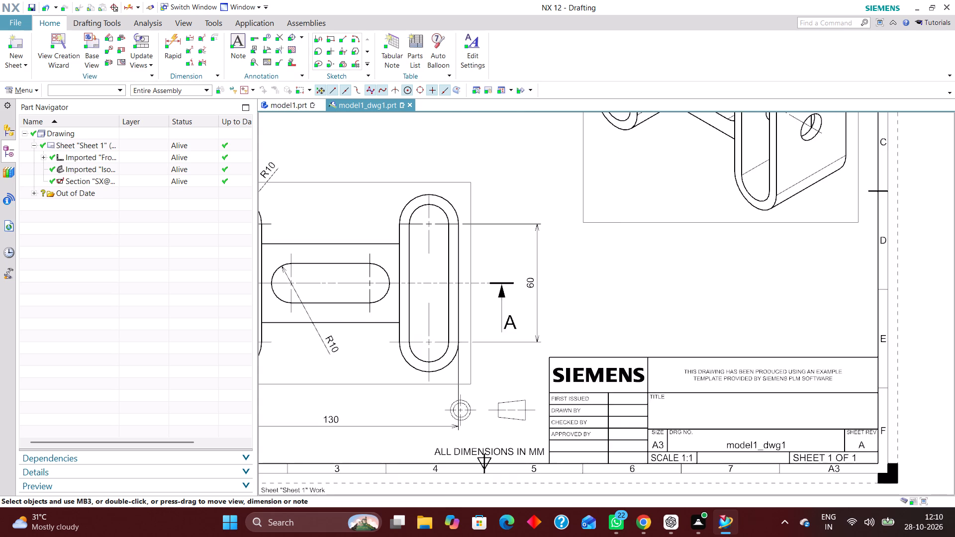
{"action": "scroll", "coordinate": [665, 297], "scroll_direction": "down", "scroll_amount": 3}
{"action": "scroll", "coordinate": [661, 292], "scroll_direction": "up", "scroll_amount": 2}
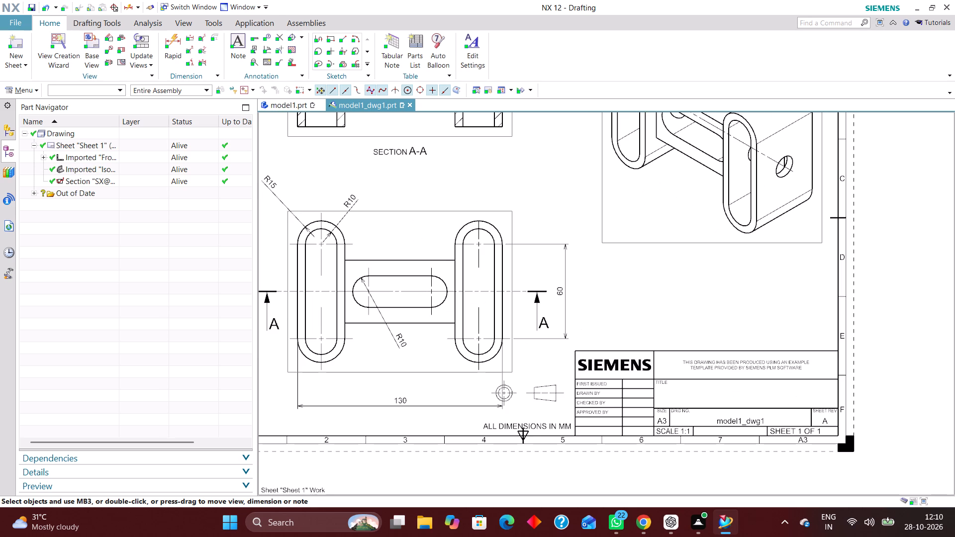
{"action": "scroll", "coordinate": [687, 299], "scroll_direction": "down", "scroll_amount": 2}
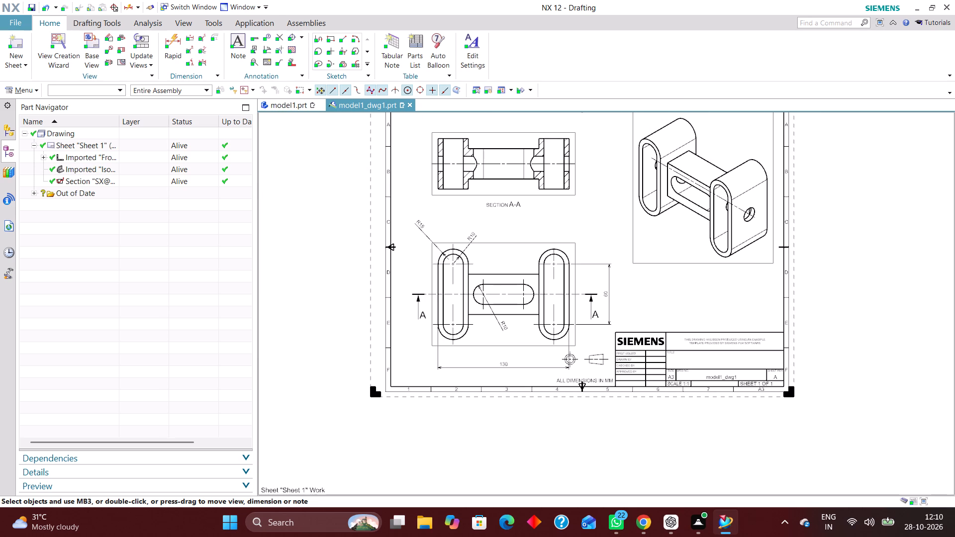
{"action": "left_click", "coordinate": [169, 39]}
{"action": "scroll", "coordinate": [486, 282], "scroll_direction": "up", "scroll_amount": 1}
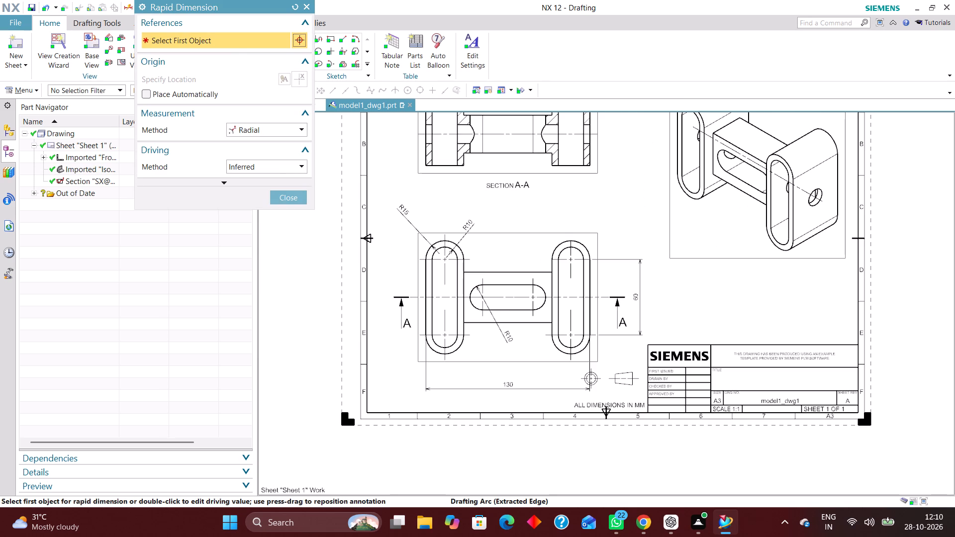
{"action": "left_click", "coordinate": [279, 130]}
{"action": "left_click", "coordinate": [278, 139]}
{"action": "scroll", "coordinate": [496, 292], "scroll_direction": "up", "scroll_amount": 4}
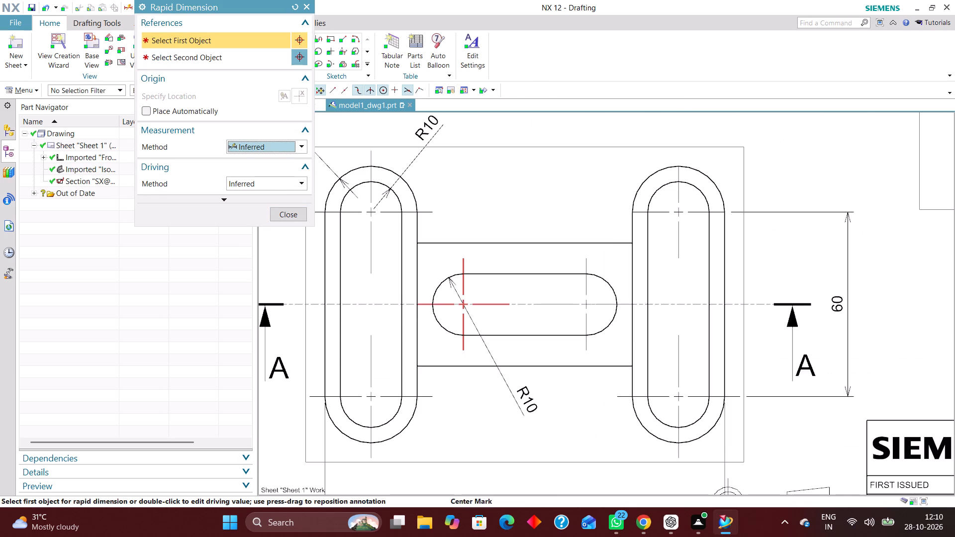
{"action": "left_click", "coordinate": [465, 281]}
{"action": "left_click", "coordinate": [587, 286]}
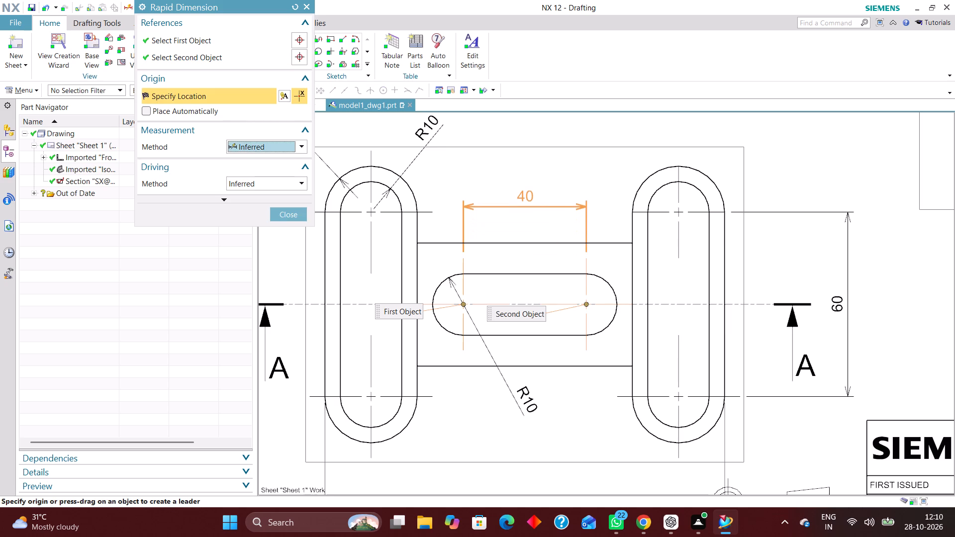
{"action": "left_click", "coordinate": [533, 181]}
{"action": "left_click", "coordinate": [289, 210]}
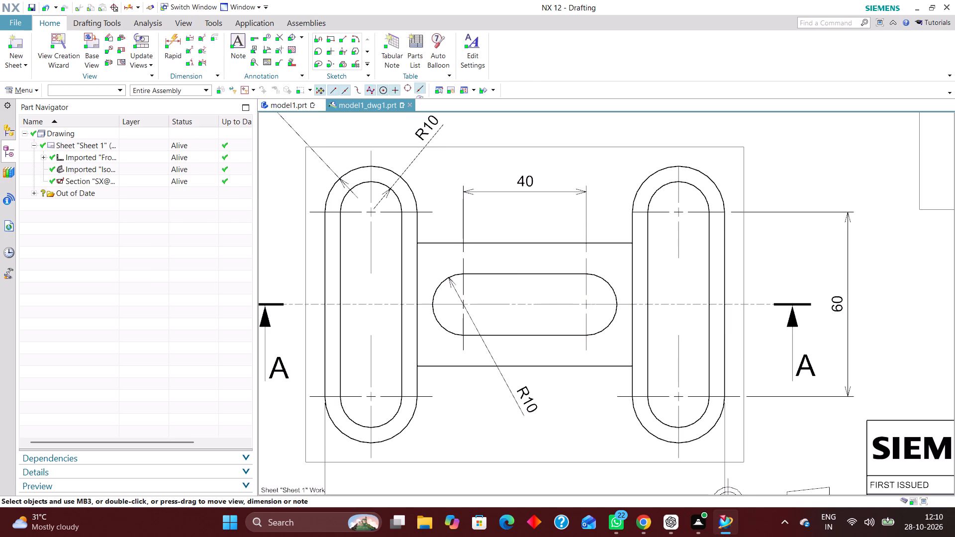
Add a vertical rapid dimension between the link's lower and upper edges in section A-A, placed inside the link.
{"action": "scroll", "coordinate": [474, 243], "scroll_direction": "down", "scroll_amount": 3}
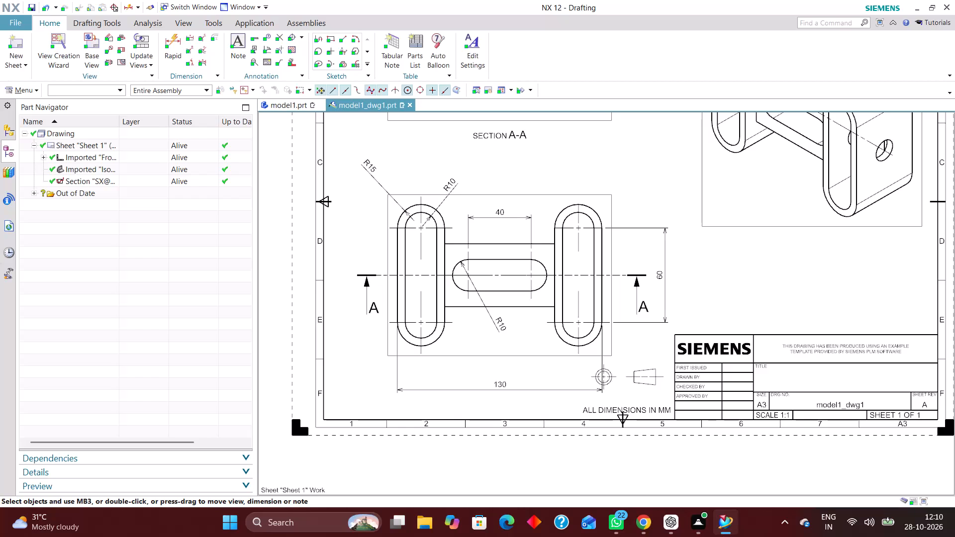
{"action": "scroll", "coordinate": [422, 389], "scroll_direction": "down", "scroll_amount": 4}
{"action": "scroll", "coordinate": [499, 291], "scroll_direction": "up", "scroll_amount": 4}
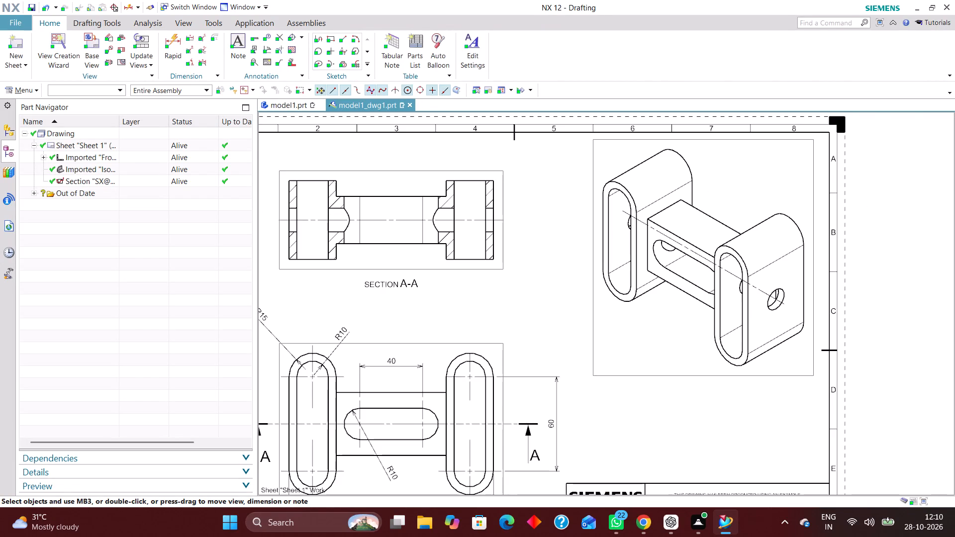
{"action": "left_click", "coordinate": [177, 43]}
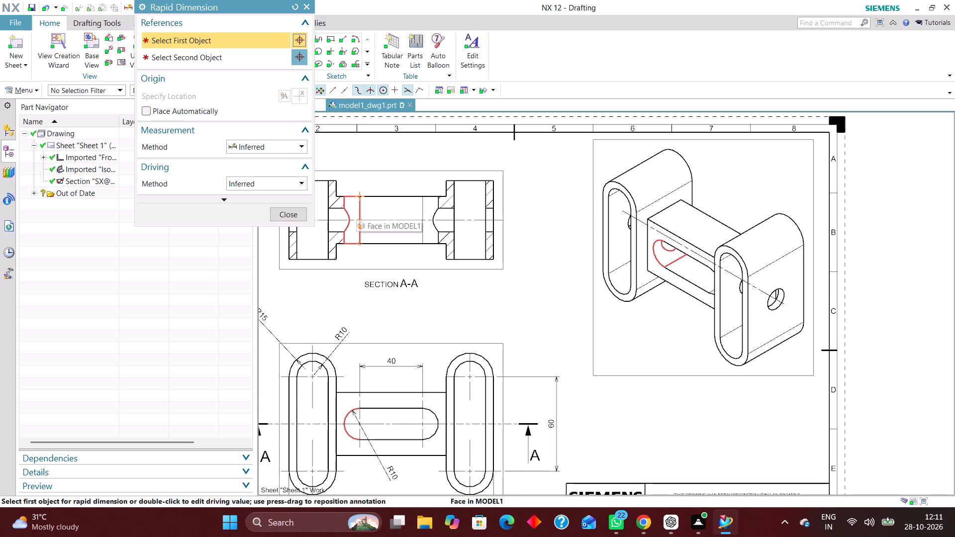
{"action": "scroll", "coordinate": [491, 266], "scroll_direction": "down", "scroll_amount": 3}
{"action": "scroll", "coordinate": [406, 245], "scroll_direction": "up", "scroll_amount": 3}
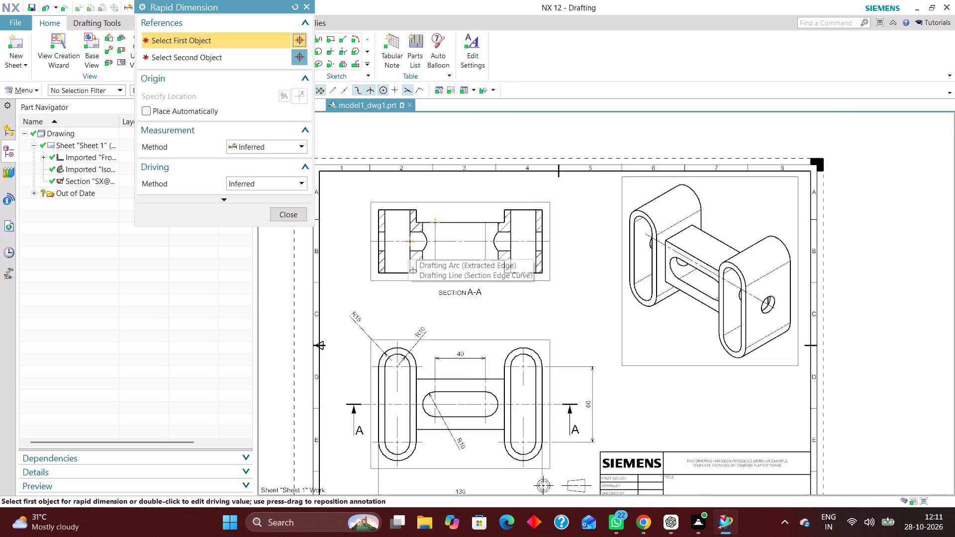
{"action": "scroll", "coordinate": [408, 247], "scroll_direction": "up", "scroll_amount": 1}
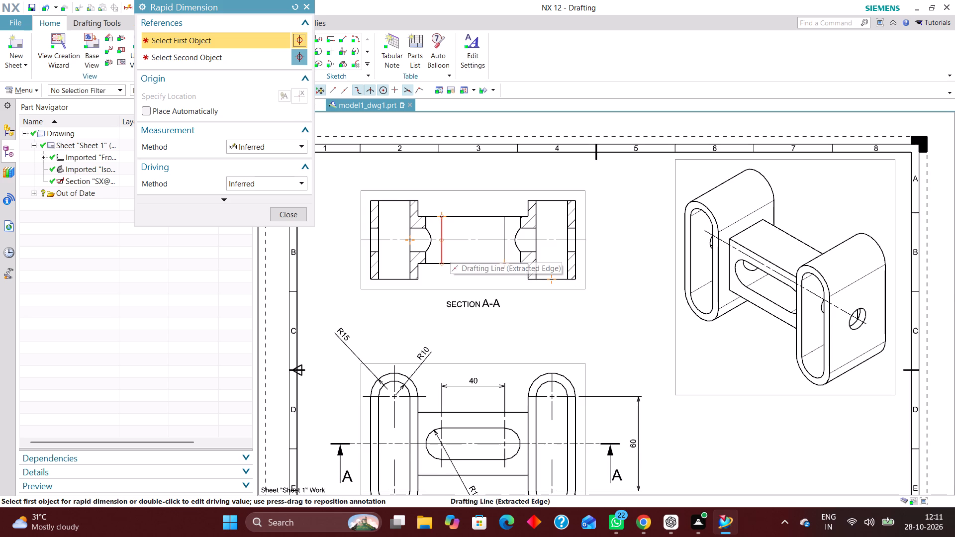
{"action": "scroll", "coordinate": [453, 250], "scroll_direction": "up", "scroll_amount": 1}
{"action": "scroll", "coordinate": [492, 272], "scroll_direction": "down", "scroll_amount": 1}
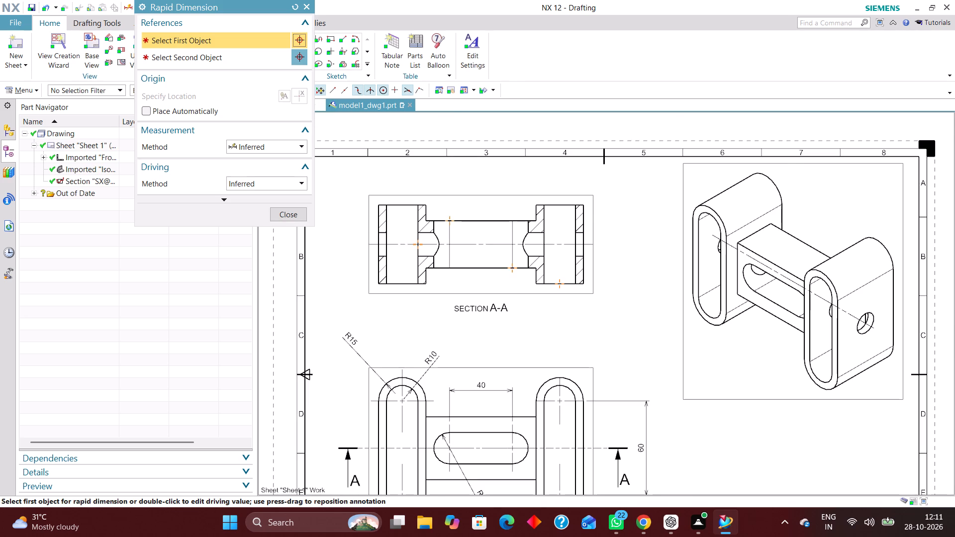
{"action": "scroll", "coordinate": [515, 278], "scroll_direction": "up", "scroll_amount": 1}
{"action": "left_click", "coordinate": [476, 264]}
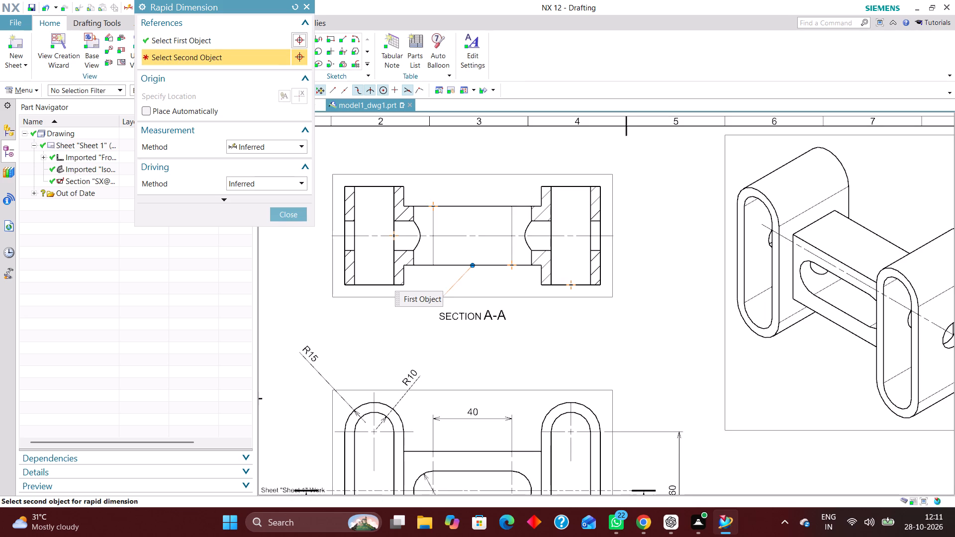
{"action": "left_click", "coordinate": [471, 205]}
{"action": "left_click", "coordinate": [474, 232]}
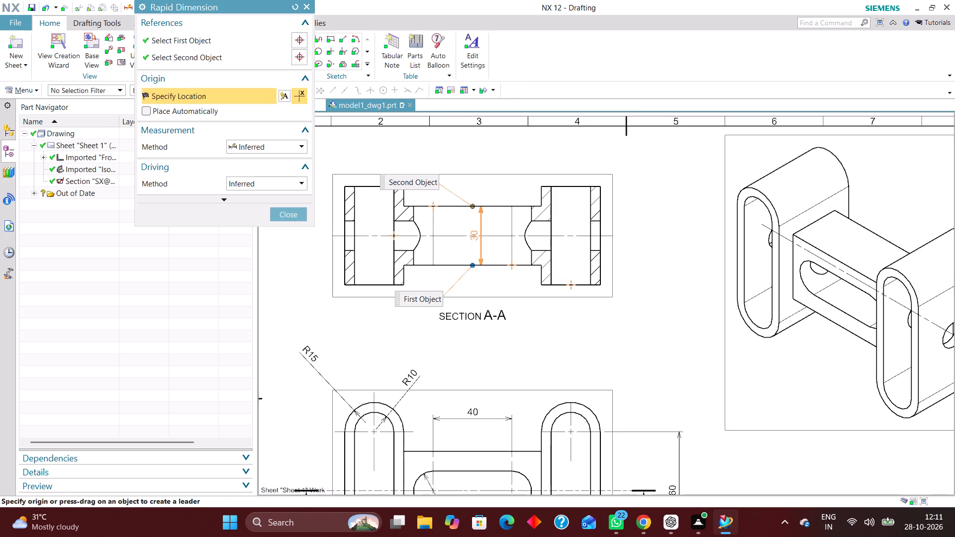
Add a horizontal rapid dimension across the right flange's outer bottom corners in section A-A, placed below the view.
{"action": "scroll", "coordinate": [440, 262], "scroll_direction": "down", "scroll_amount": 2}
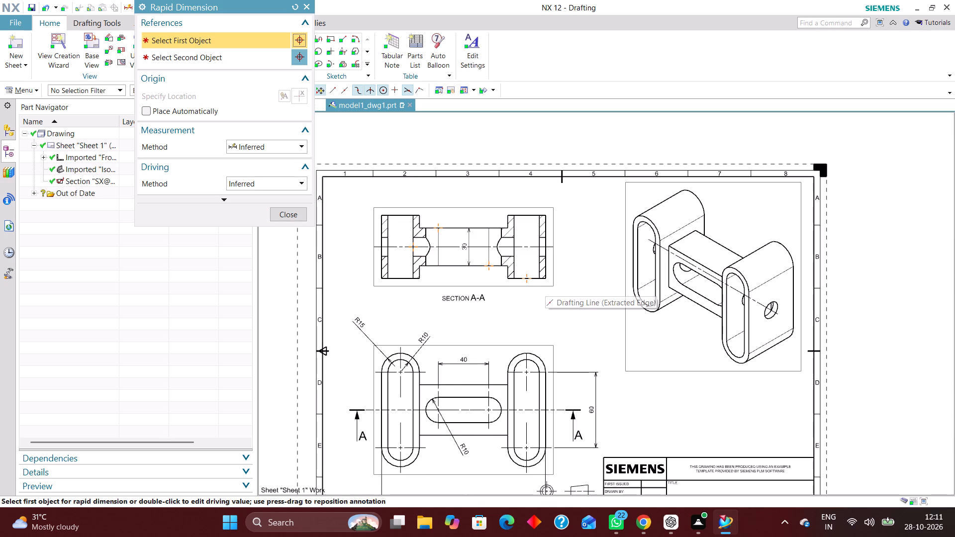
{"action": "scroll", "coordinate": [493, 271], "scroll_direction": "down", "scroll_amount": 2}
{"action": "scroll", "coordinate": [508, 273], "scroll_direction": "up", "scroll_amount": 6}
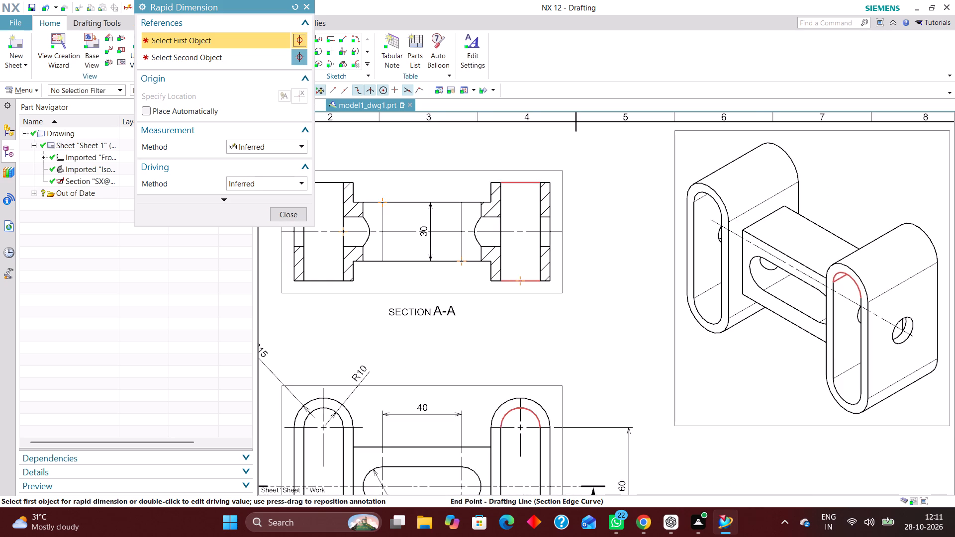
{"action": "scroll", "coordinate": [499, 280], "scroll_direction": "up", "scroll_amount": 5}
{"action": "left_click", "coordinate": [475, 280]}
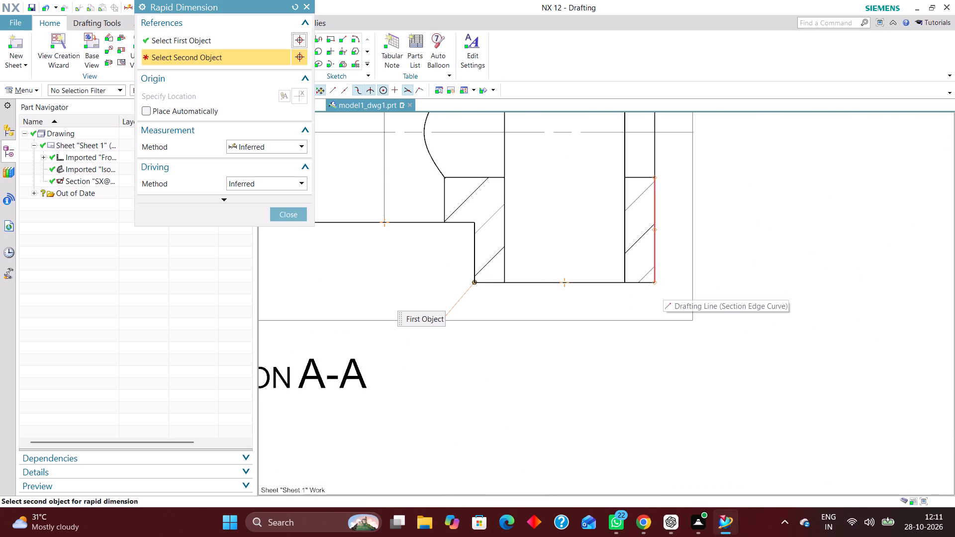
{"action": "left_click", "coordinate": [658, 283]}
{"action": "left_click", "coordinate": [577, 387]}
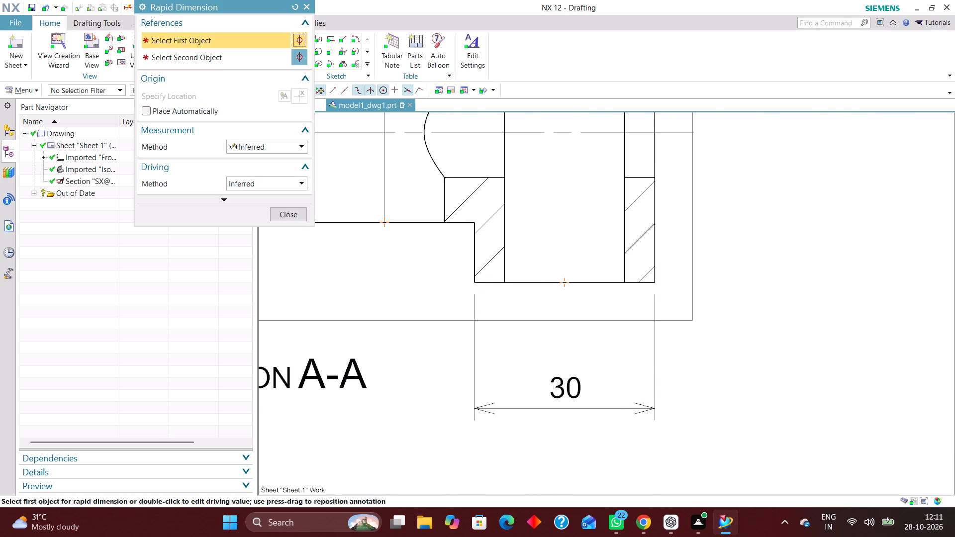
Add a horizontal rapid dimension across the left flange's inner opening in section A-A, placed above the view.
{"action": "scroll", "coordinate": [632, 352], "scroll_direction": "down", "scroll_amount": 4}
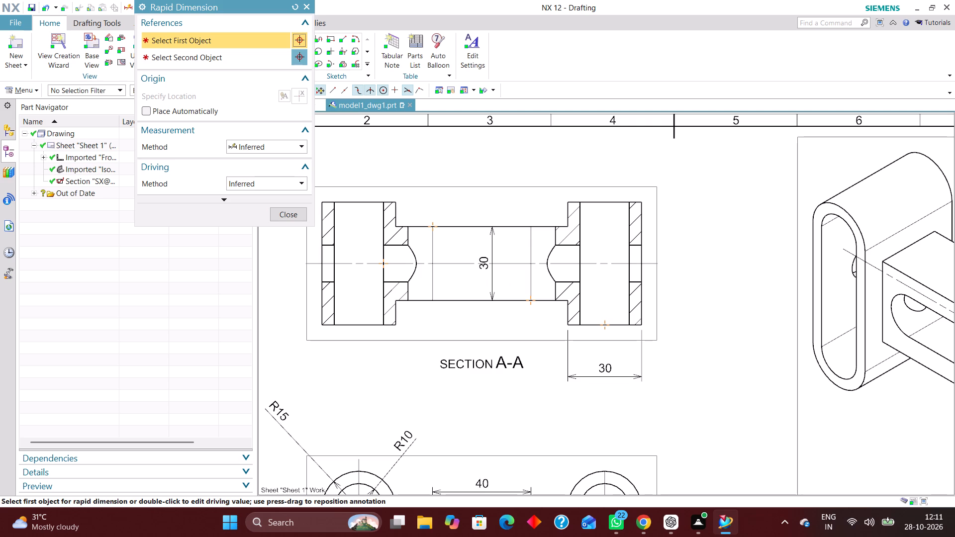
{"action": "scroll", "coordinate": [606, 389], "scroll_direction": "down", "scroll_amount": 1}
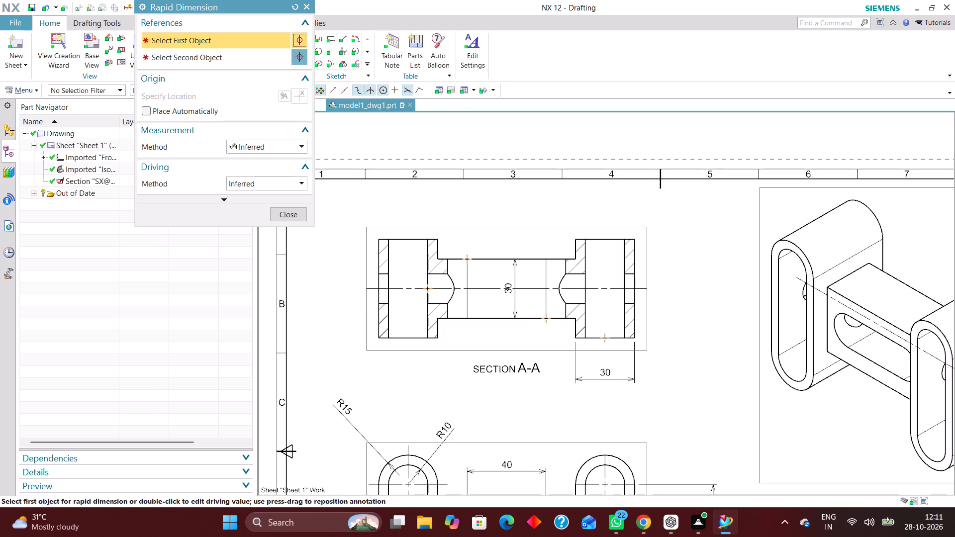
{"action": "scroll", "coordinate": [391, 250], "scroll_direction": "up", "scroll_amount": 4}
{"action": "left_click", "coordinate": [382, 226]}
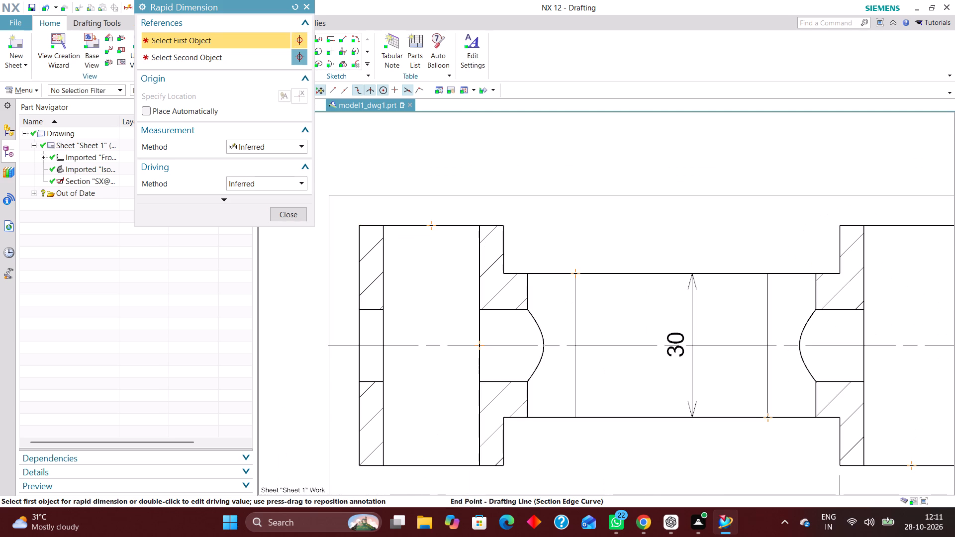
{"action": "left_click", "coordinate": [478, 224]}
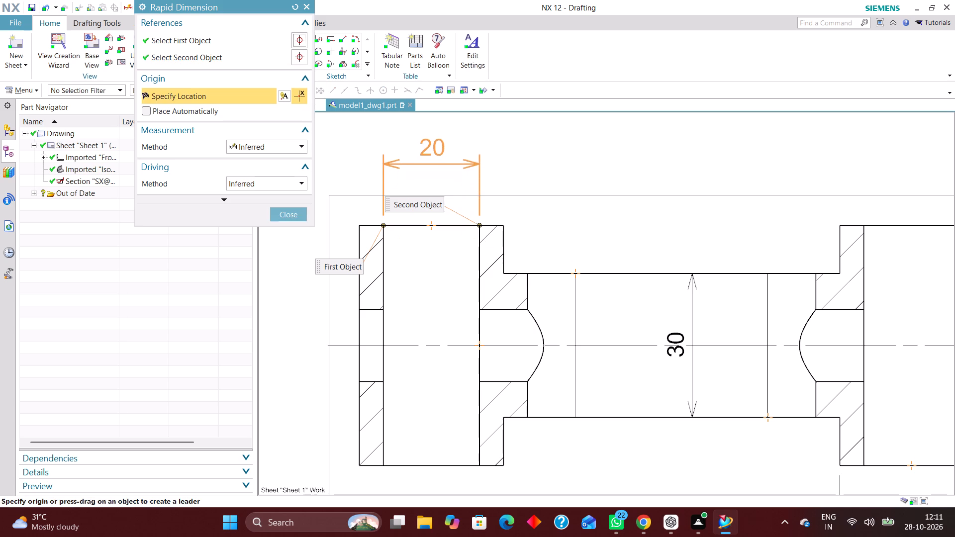
{"action": "left_click", "coordinate": [432, 143]}
Add a vertical rapid dimension across the cross hole at the right flange's outer face in section A-A, placed right of the view.
{"action": "scroll", "coordinate": [437, 263], "scroll_direction": "down", "scroll_amount": 2}
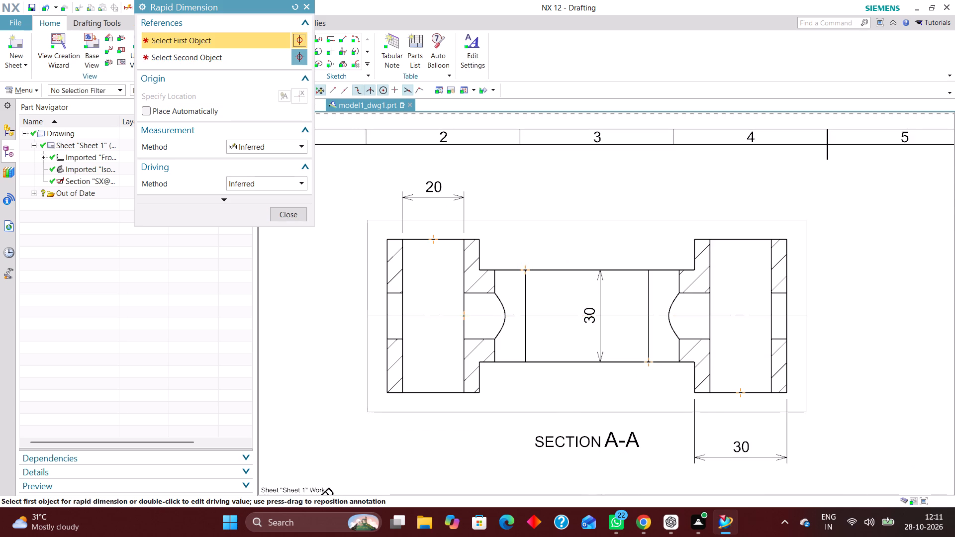
{"action": "scroll", "coordinate": [582, 278], "scroll_direction": "down", "scroll_amount": 2}
{"action": "scroll", "coordinate": [383, 306], "scroll_direction": "down", "scroll_amount": 3}
{"action": "scroll", "coordinate": [587, 307], "scroll_direction": "up", "scroll_amount": 4}
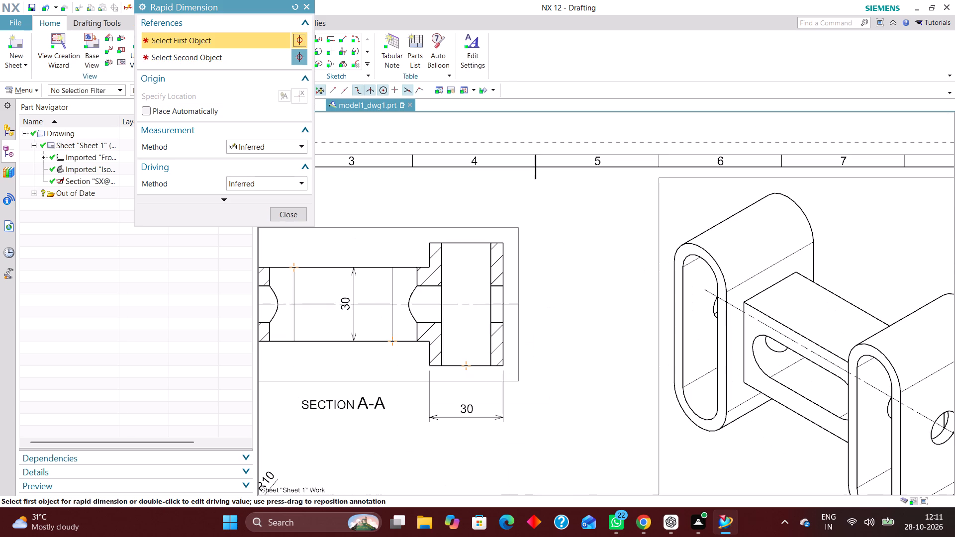
{"action": "scroll", "coordinate": [540, 268], "scroll_direction": "down", "scroll_amount": 5}
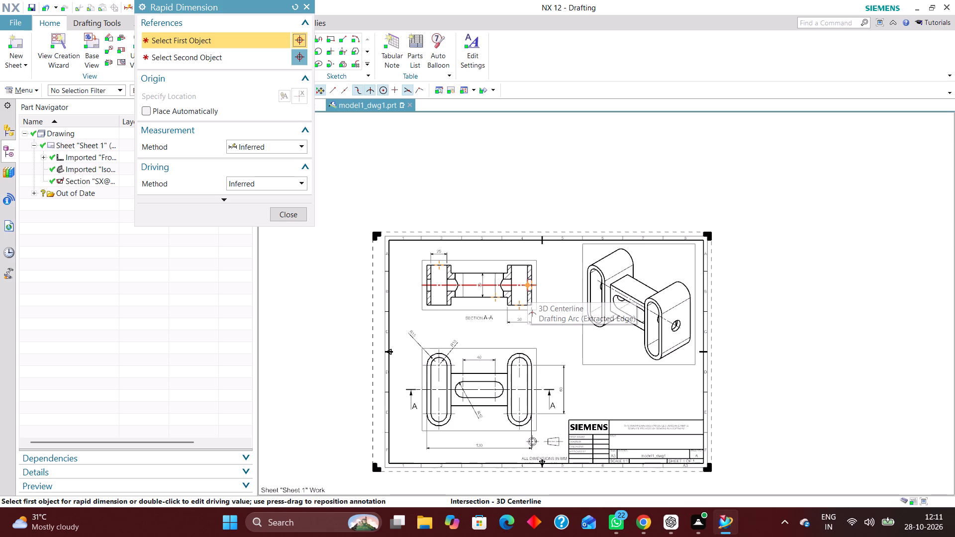
{"action": "scroll", "coordinate": [530, 289], "scroll_direction": "up", "scroll_amount": 6}
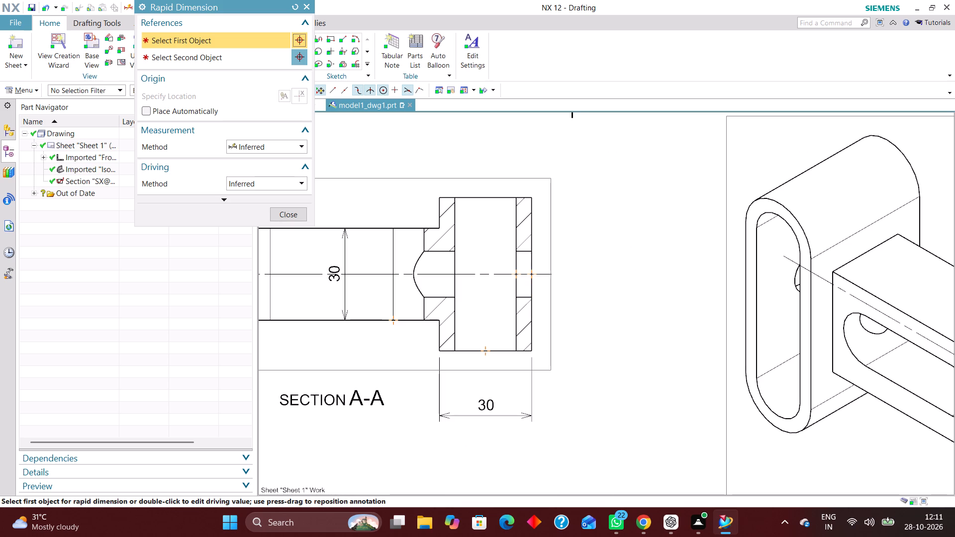
{"action": "left_click", "coordinate": [535, 252]}
{"action": "left_click", "coordinate": [533, 297]}
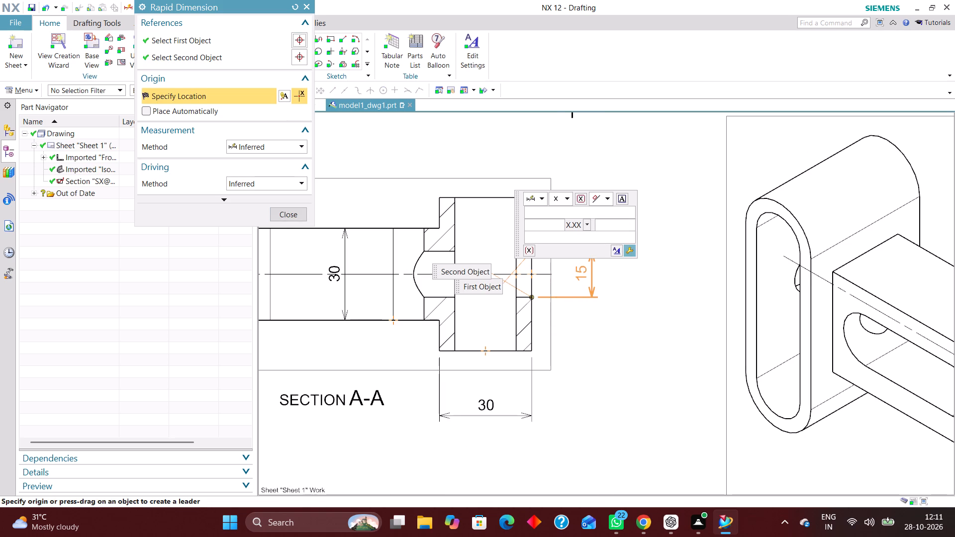
{"action": "left_click", "coordinate": [582, 275]}
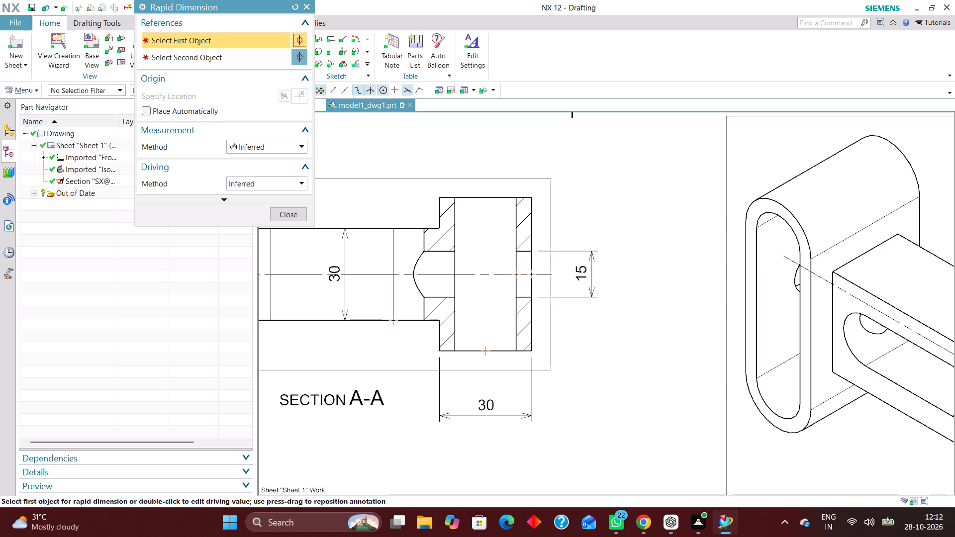
{"action": "left_click", "coordinate": [297, 218]}
Add a vertical rapid dimension between the left flange's outer upper and lower corners in section A-A, placed left of the view.
{"action": "scroll", "coordinate": [570, 354], "scroll_direction": "down", "scroll_amount": 3}
{"action": "scroll", "coordinate": [405, 349], "scroll_direction": "up", "scroll_amount": 4}
{"action": "scroll", "coordinate": [474, 333], "scroll_direction": "down", "scroll_amount": 3}
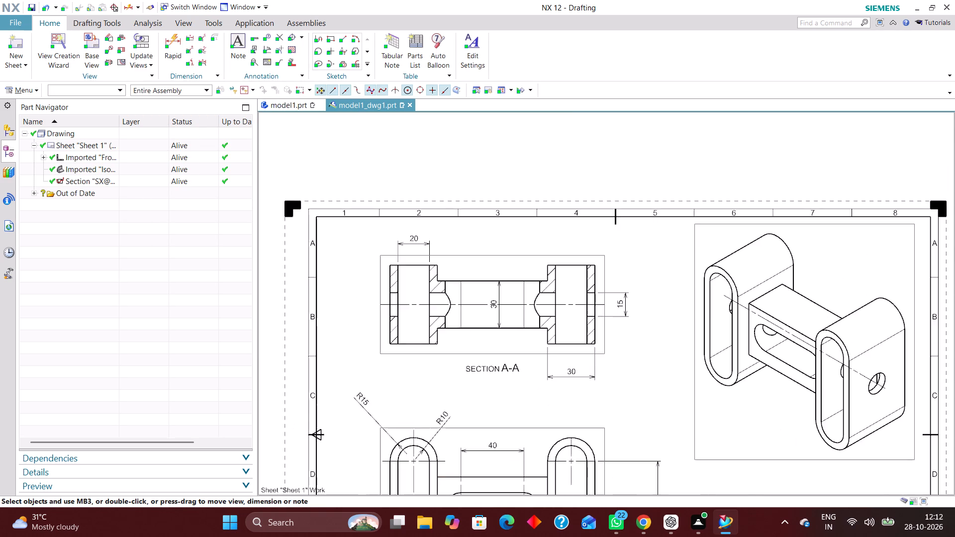
{"action": "scroll", "coordinate": [481, 334], "scroll_direction": "down", "scroll_amount": 1}
{"action": "scroll", "coordinate": [341, 329], "scroll_direction": "up", "scroll_amount": 2}
{"action": "scroll", "coordinate": [526, 338], "scroll_direction": "down", "scroll_amount": 1}
{"action": "scroll", "coordinate": [575, 352], "scroll_direction": "up", "scroll_amount": 2}
{"action": "left_click", "coordinate": [169, 38]}
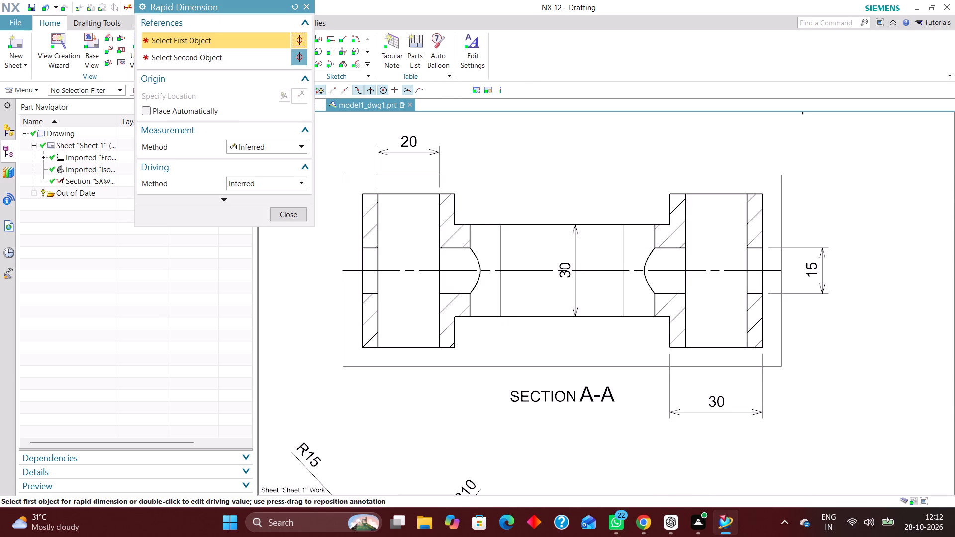
{"action": "left_click", "coordinate": [359, 194]}
{"action": "left_click", "coordinate": [360, 348]}
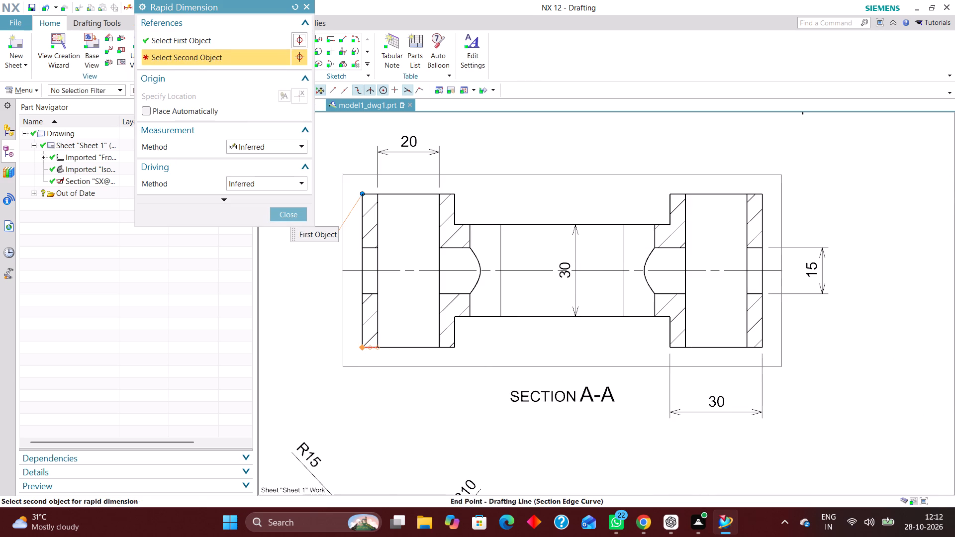
{"action": "scroll", "coordinate": [447, 356], "scroll_direction": "down", "scroll_amount": 3}
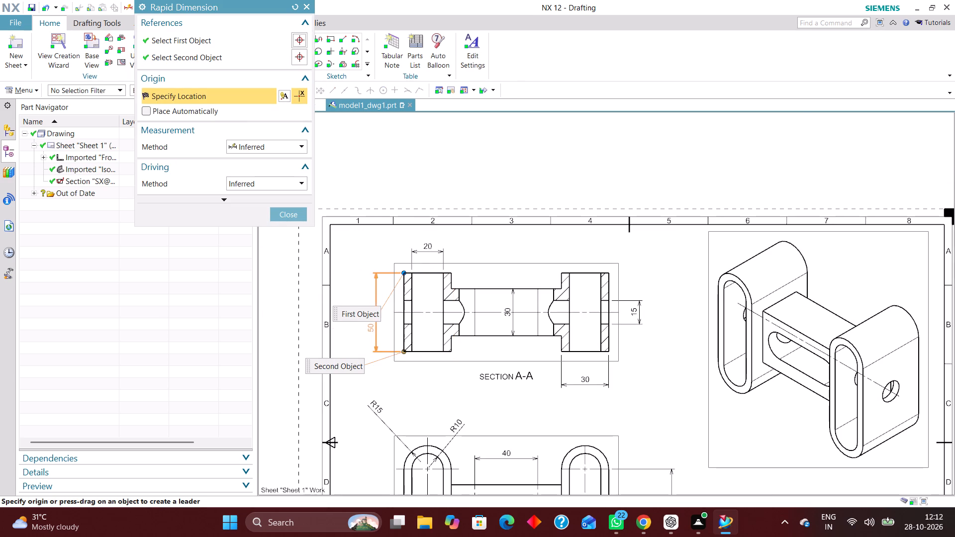
{"action": "scroll", "coordinate": [379, 317], "scroll_direction": "up", "scroll_amount": 6}
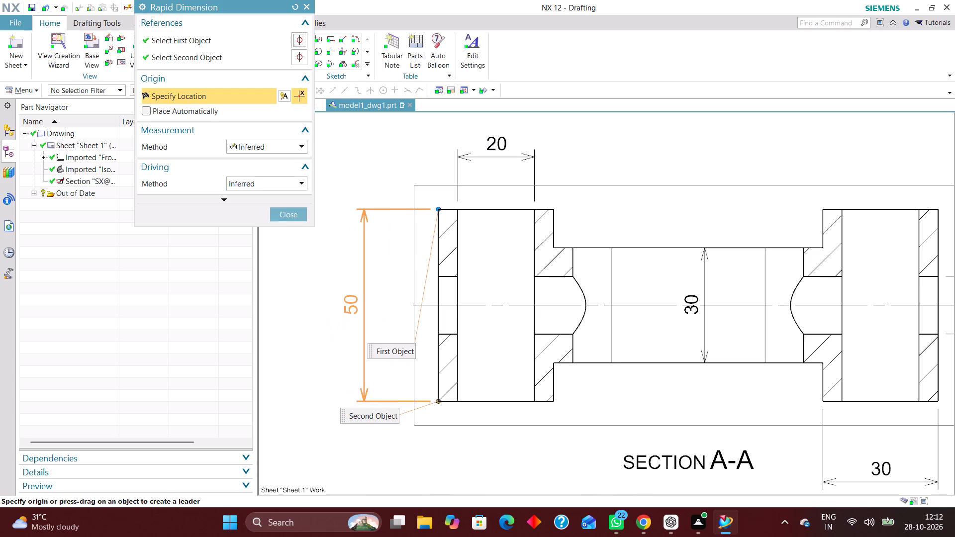
{"action": "left_click", "coordinate": [351, 318]}
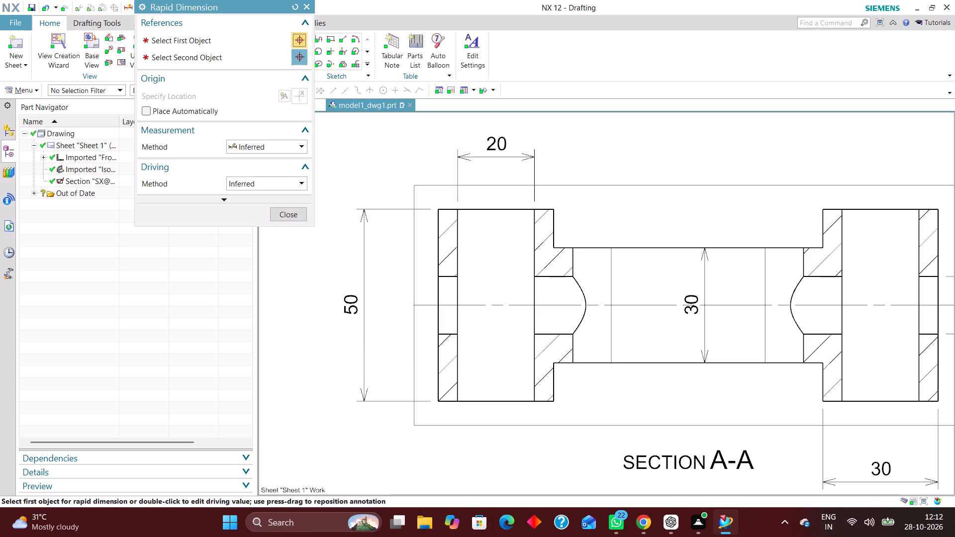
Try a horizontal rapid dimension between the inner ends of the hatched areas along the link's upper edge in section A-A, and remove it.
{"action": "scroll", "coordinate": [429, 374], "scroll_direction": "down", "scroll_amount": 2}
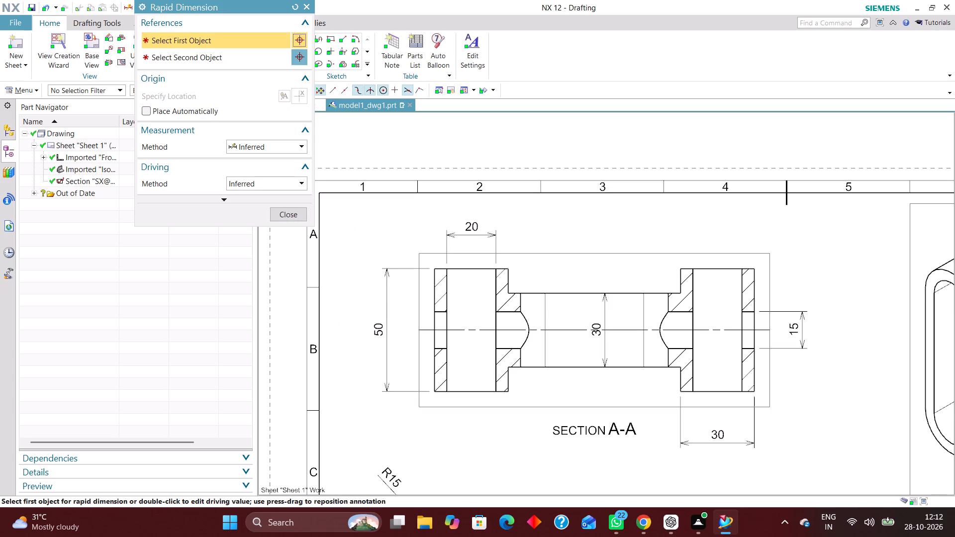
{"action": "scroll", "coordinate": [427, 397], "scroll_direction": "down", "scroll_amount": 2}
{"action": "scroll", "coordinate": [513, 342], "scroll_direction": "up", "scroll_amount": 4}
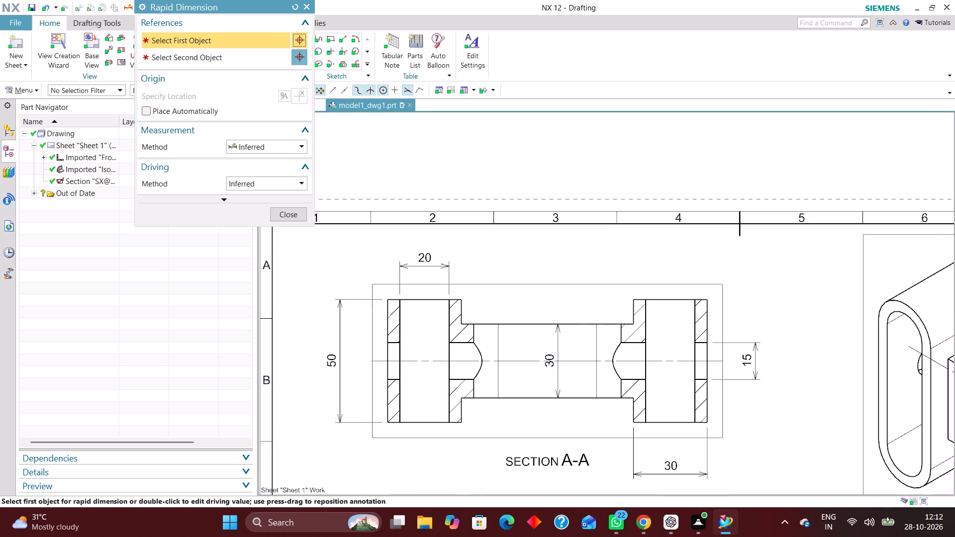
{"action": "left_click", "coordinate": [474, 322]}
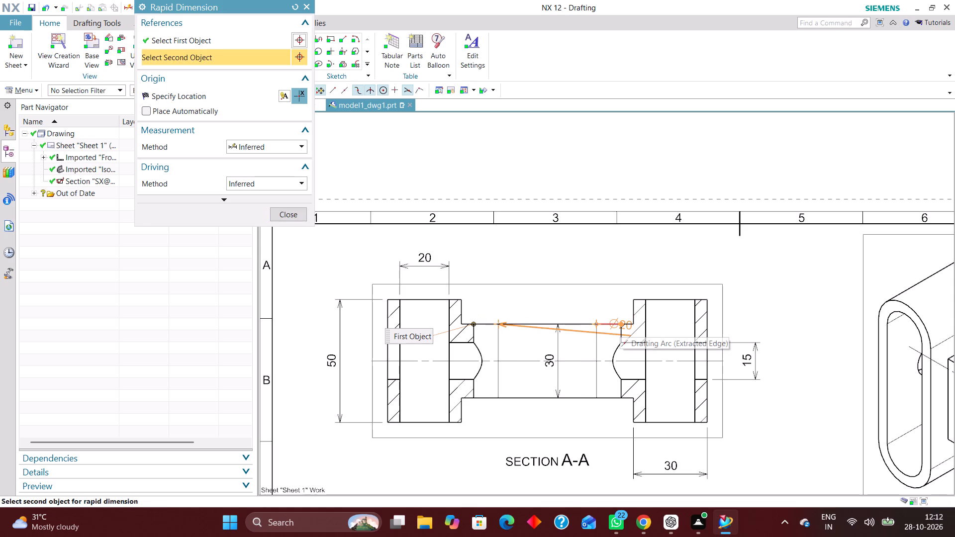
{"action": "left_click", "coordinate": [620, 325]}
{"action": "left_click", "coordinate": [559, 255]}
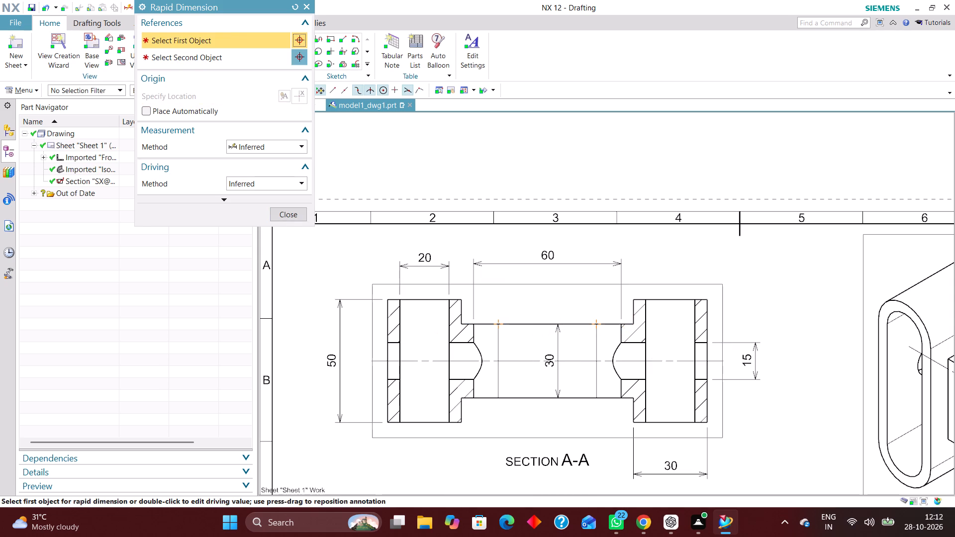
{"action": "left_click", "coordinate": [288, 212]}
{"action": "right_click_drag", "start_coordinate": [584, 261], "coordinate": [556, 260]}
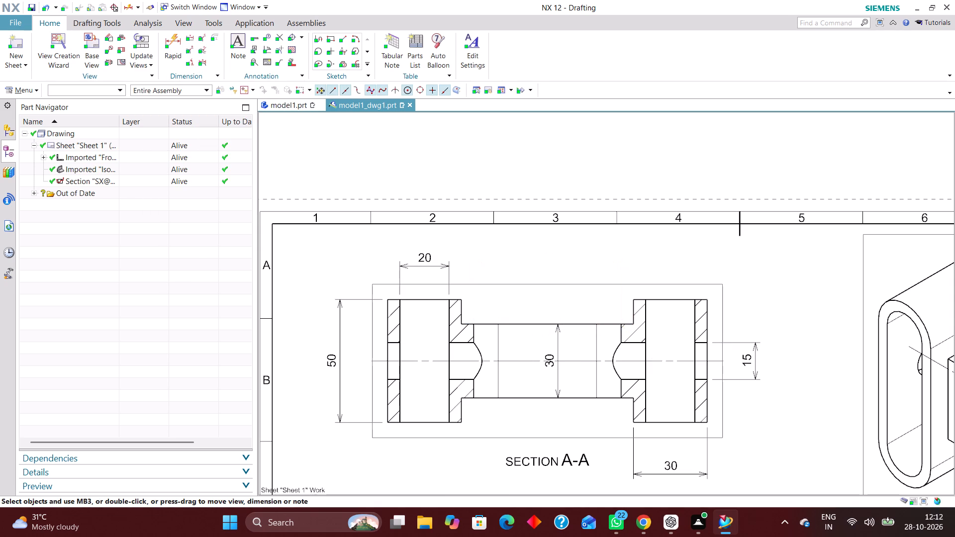
Add a horizontal rapid dimension between the two flanges' facing upper corners in section A-A, placed above the view.
{"action": "left_click", "coordinate": [176, 41]}
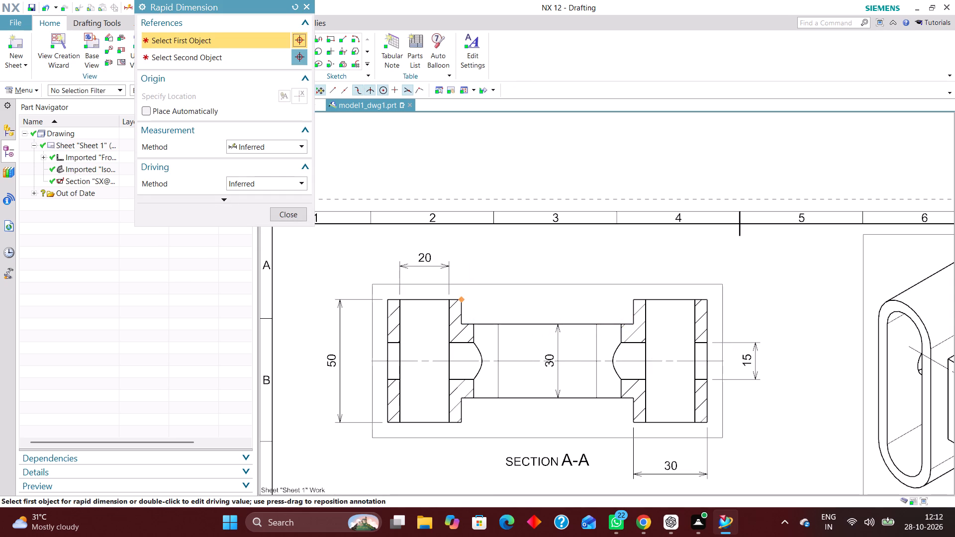
{"action": "left_click", "coordinate": [463, 297]}
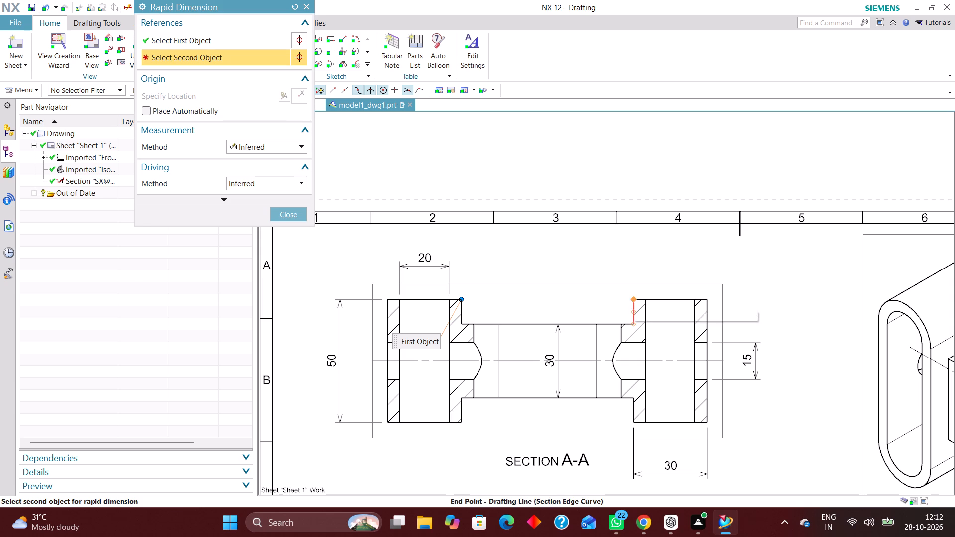
{"action": "left_click", "coordinate": [632, 296]}
{"action": "left_click", "coordinate": [533, 241]}
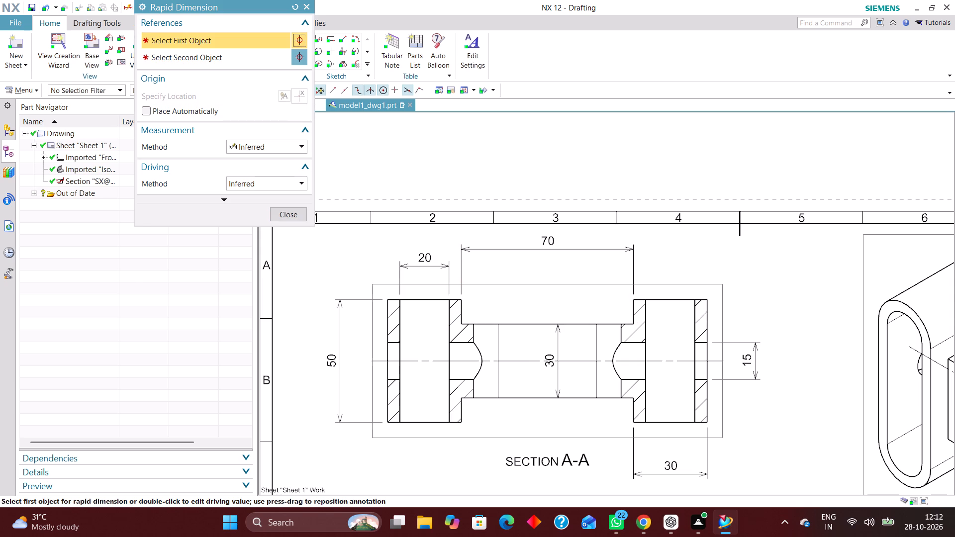
Move the dimension between the two flanges down, closer to the upper edge of section A-A.
{"action": "scroll", "coordinate": [502, 337], "scroll_direction": "down", "scroll_amount": 2}
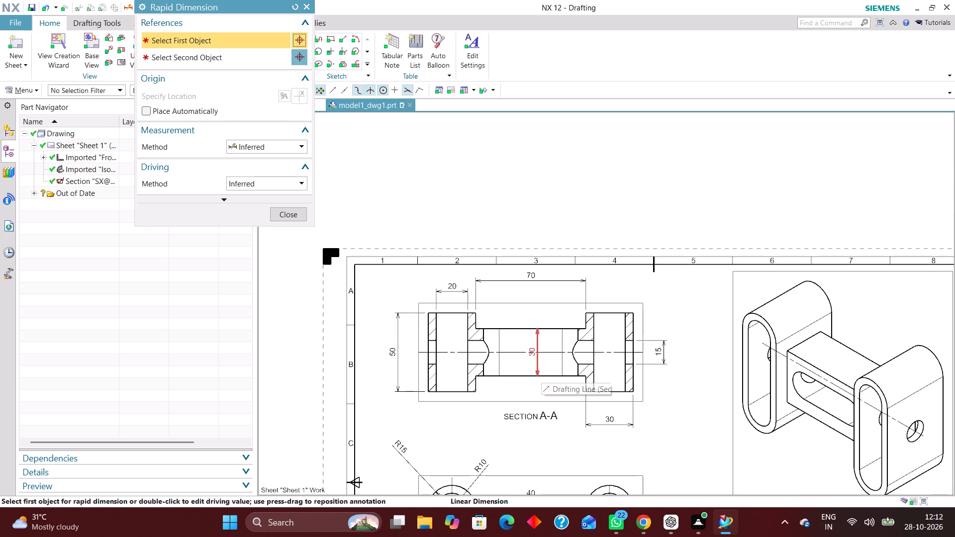
{"action": "left_click_drag", "start_coordinate": [535, 277], "coordinate": [530, 292]}
{"action": "scroll", "coordinate": [450, 358], "scroll_direction": "down", "scroll_amount": 2}
{"action": "scroll", "coordinate": [600, 363], "scroll_direction": "up", "scroll_amount": 4}
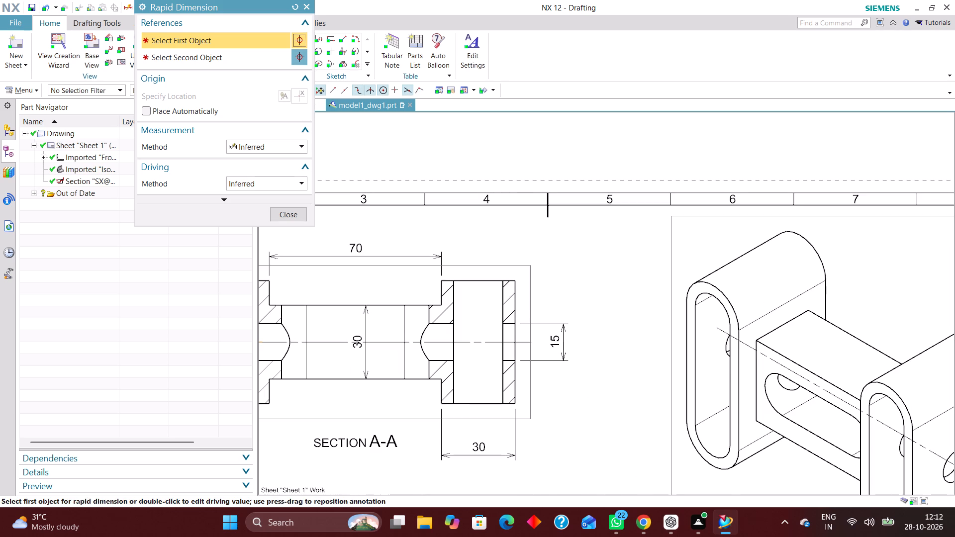
{"action": "left_click", "coordinate": [292, 213]}
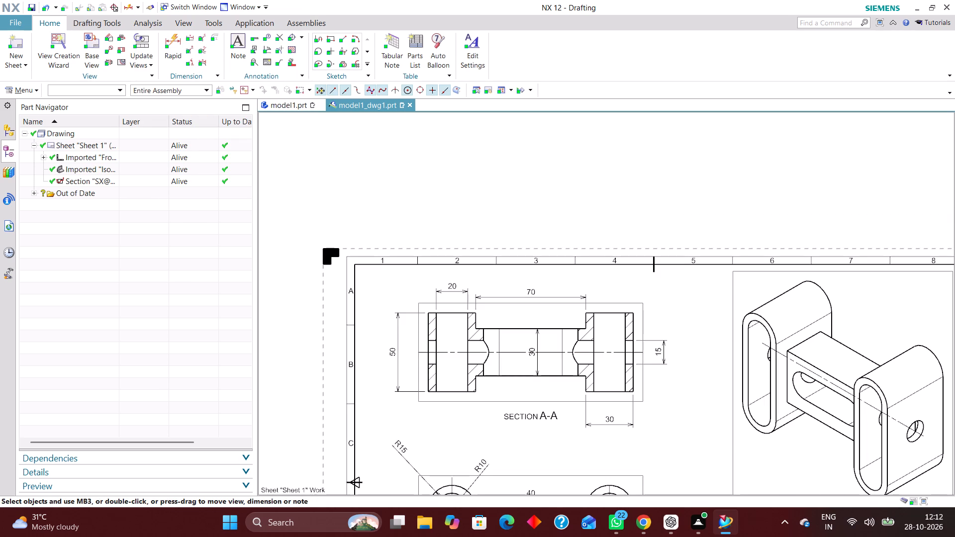
Change the cross hole dimension right of section A-A to the Cylindrical measurement method.
{"action": "scroll", "coordinate": [666, 368], "scroll_direction": "up", "scroll_amount": 3}
{"action": "double_click", "coordinate": [663, 339]}
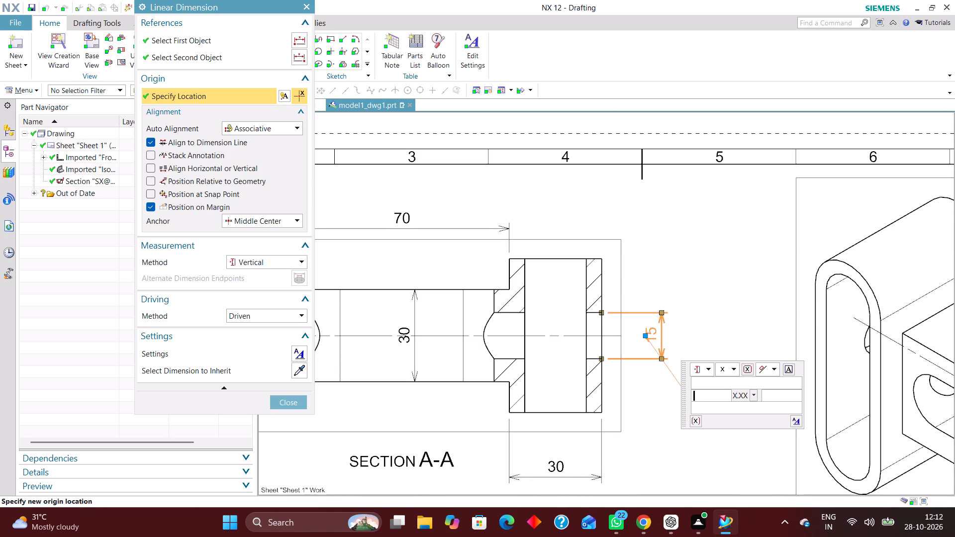
{"action": "left_click", "coordinate": [283, 263]}
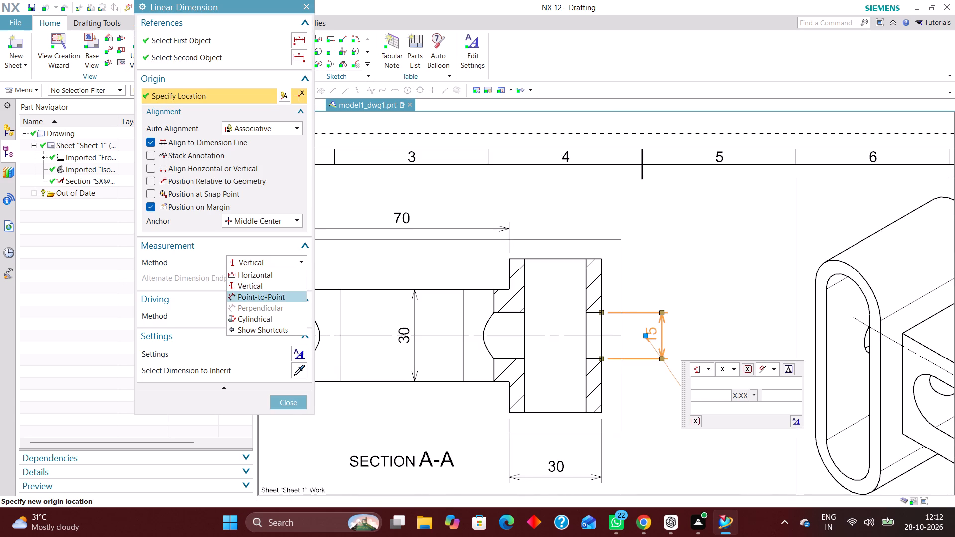
{"action": "left_click", "coordinate": [270, 320]}
{"action": "left_click", "coordinate": [289, 387]}
Change the right flange's width dimension below section A-A to the Cylindrical measurement method.
{"action": "scroll", "coordinate": [528, 373], "scroll_direction": "down", "scroll_amount": 2}
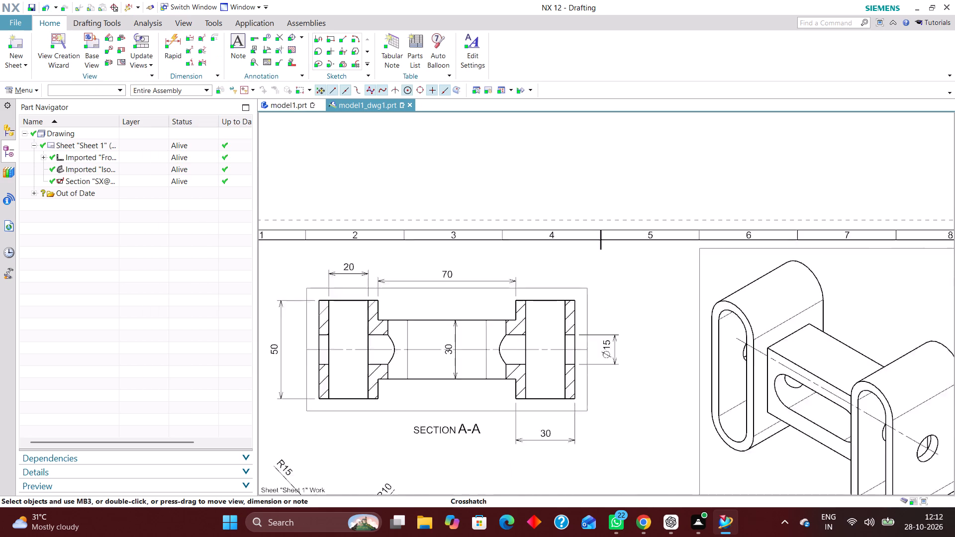
{"action": "scroll", "coordinate": [527, 376], "scroll_direction": "down", "scroll_amount": 1}
{"action": "scroll", "coordinate": [314, 376], "scroll_direction": "up", "scroll_amount": 3}
{"action": "scroll", "coordinate": [369, 343], "scroll_direction": "down", "scroll_amount": 2}
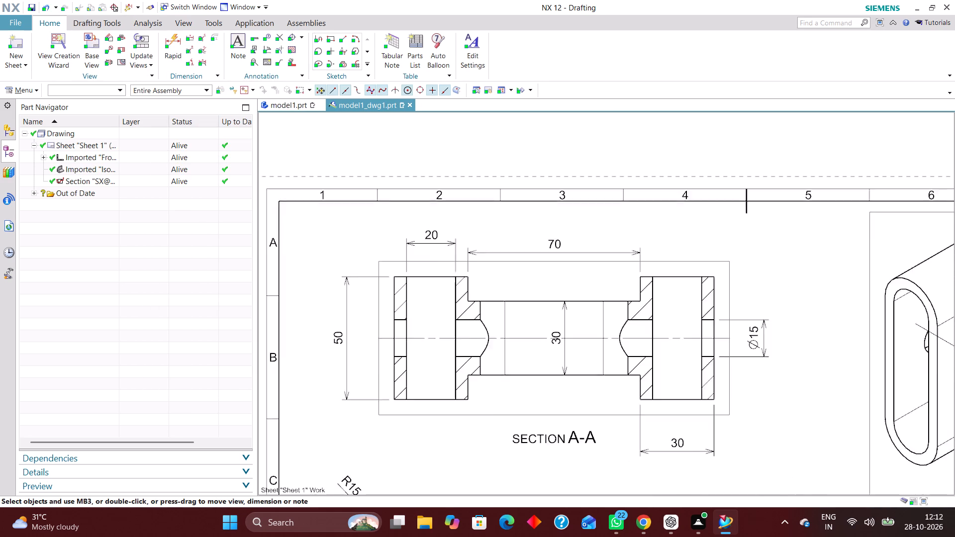
{"action": "scroll", "coordinate": [369, 344], "scroll_direction": "down", "scroll_amount": 3}
{"action": "scroll", "coordinate": [445, 319], "scroll_direction": "down", "scroll_amount": 2}
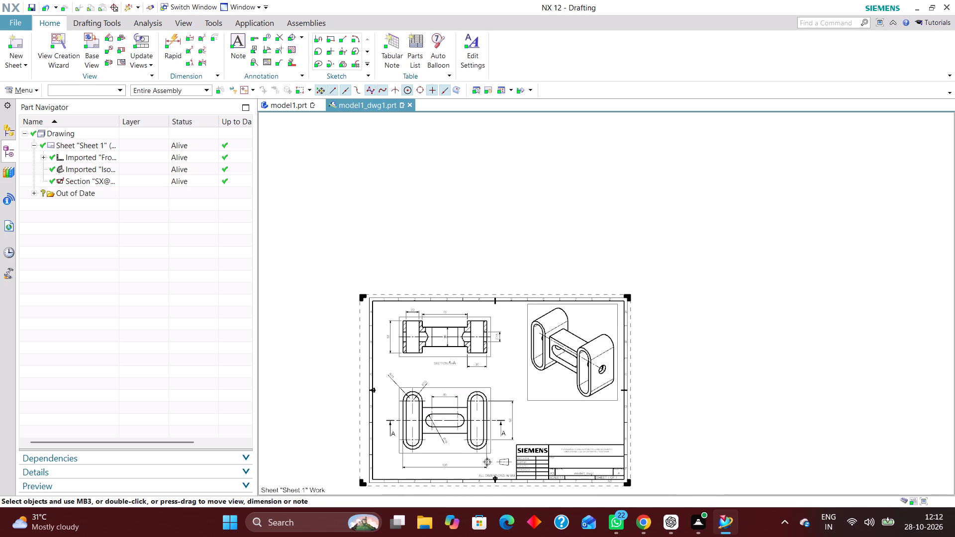
{"action": "scroll", "coordinate": [502, 351], "scroll_direction": "up", "scroll_amount": 4}
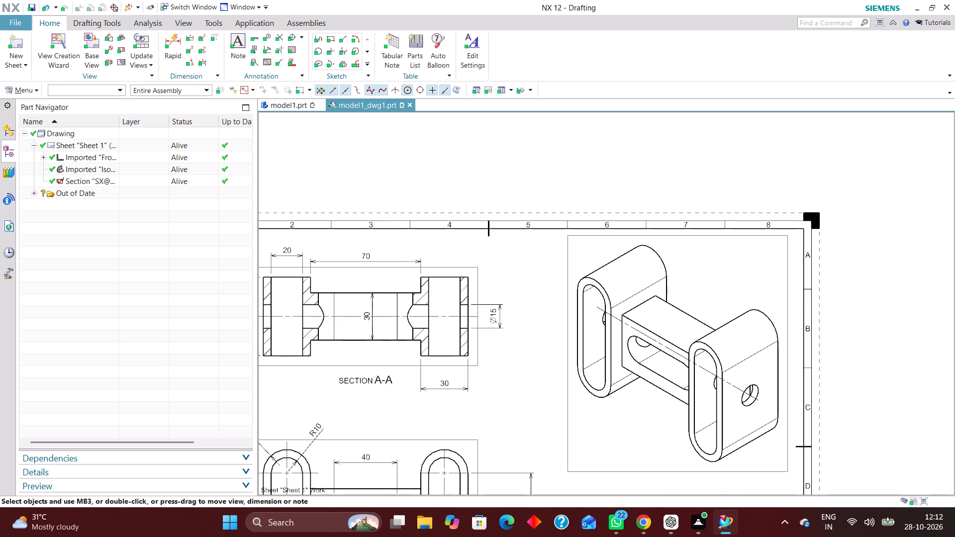
{"action": "scroll", "coordinate": [441, 386], "scroll_direction": "up", "scroll_amount": 5}
{"action": "double_click", "coordinate": [462, 387]}
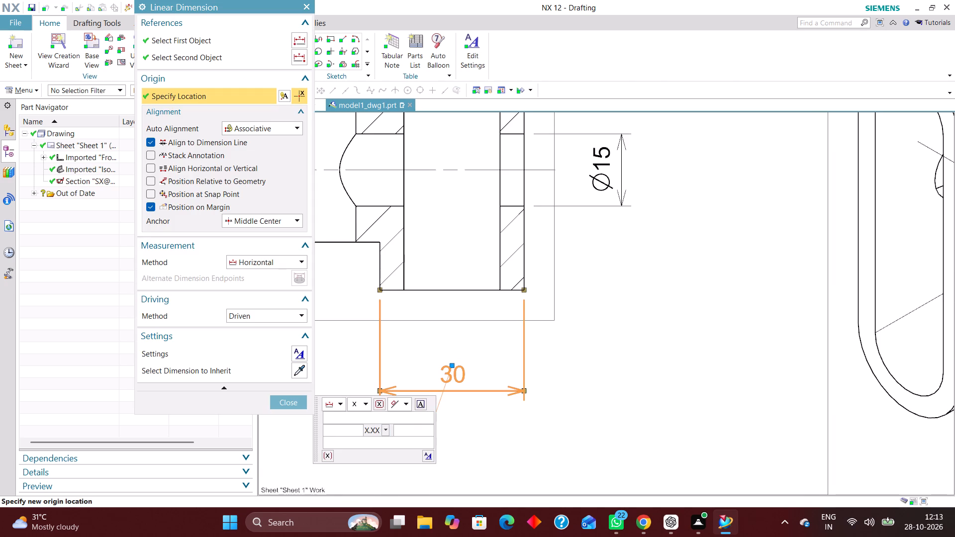
{"action": "left_click", "coordinate": [287, 262]}
{"action": "left_click", "coordinate": [281, 317]}
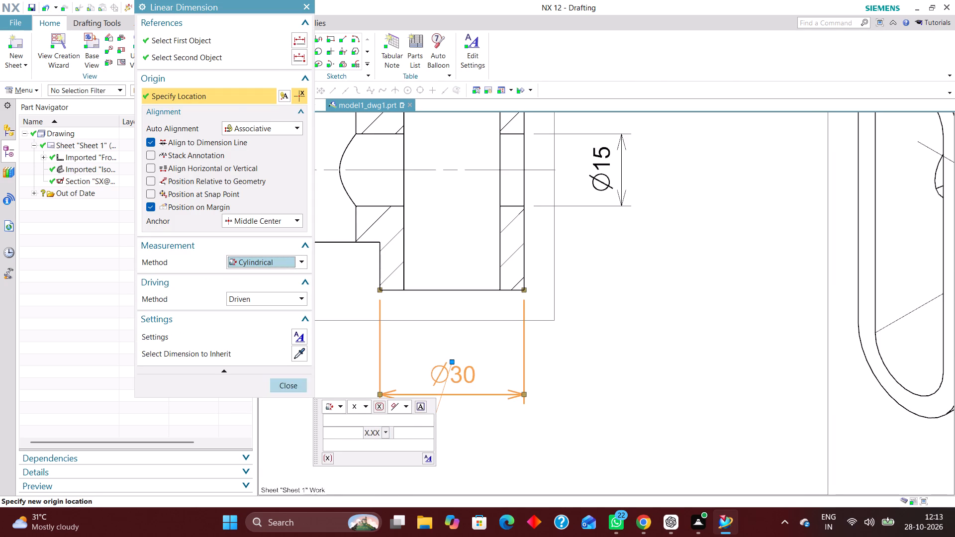
{"action": "left_click", "coordinate": [292, 386]}
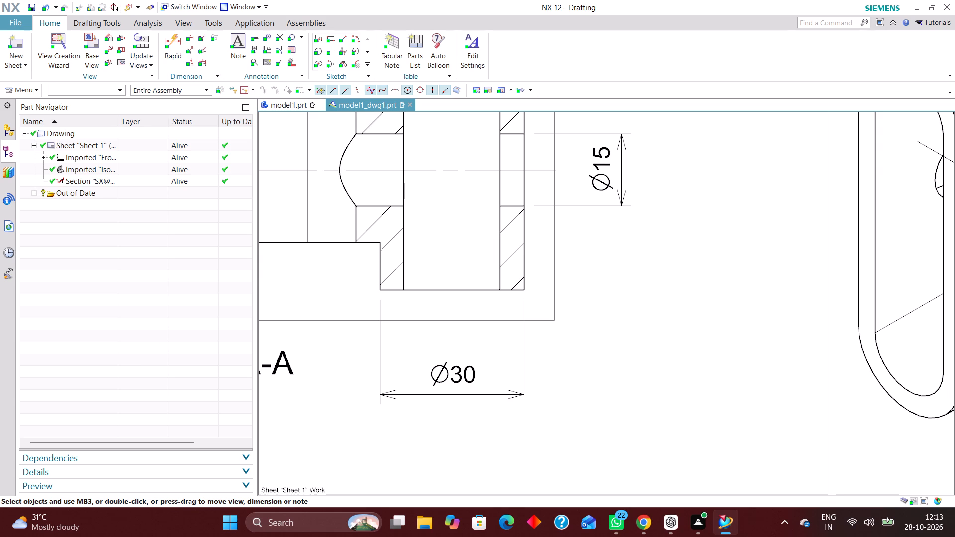
Review the whole sheet, examining the views, their dimensions and the title block.
{"action": "scroll", "coordinate": [494, 426], "scroll_direction": "down", "scroll_amount": 6}
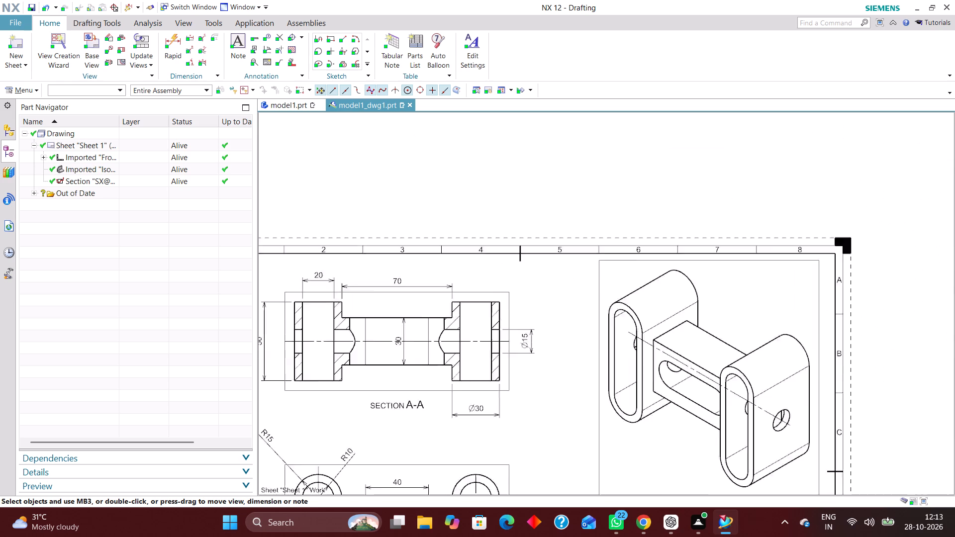
{"action": "scroll", "coordinate": [524, 312], "scroll_direction": "down", "scroll_amount": 3}
{"action": "scroll", "coordinate": [537, 451], "scroll_direction": "up", "scroll_amount": 5}
{"action": "scroll", "coordinate": [501, 355], "scroll_direction": "down", "scroll_amount": 1}
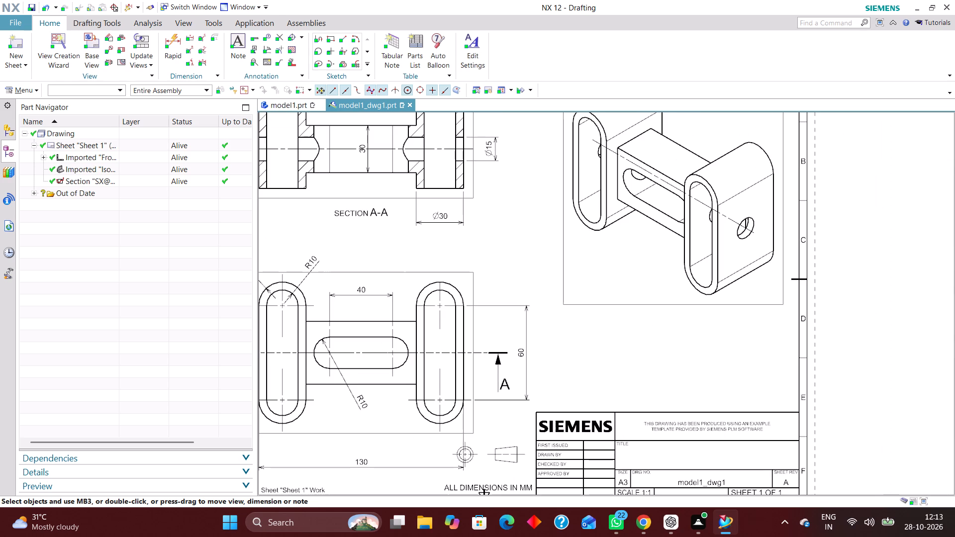
{"action": "scroll", "coordinate": [531, 362], "scroll_direction": "down", "scroll_amount": 2}
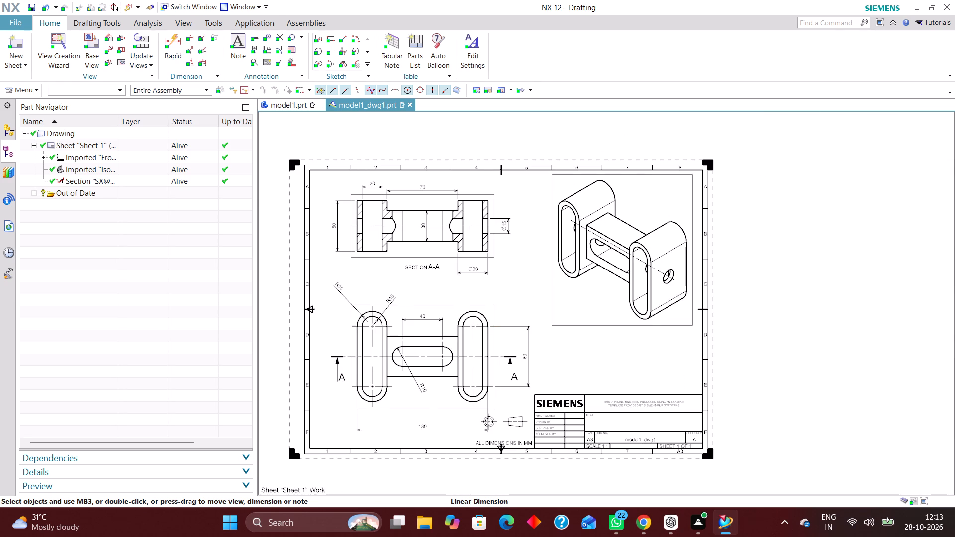
{"action": "scroll", "coordinate": [468, 293], "scroll_direction": "down", "scroll_amount": 2}
{"action": "scroll", "coordinate": [503, 301], "scroll_direction": "up", "scroll_amount": 3}
{"action": "scroll", "coordinate": [493, 326], "scroll_direction": "down", "scroll_amount": 1}
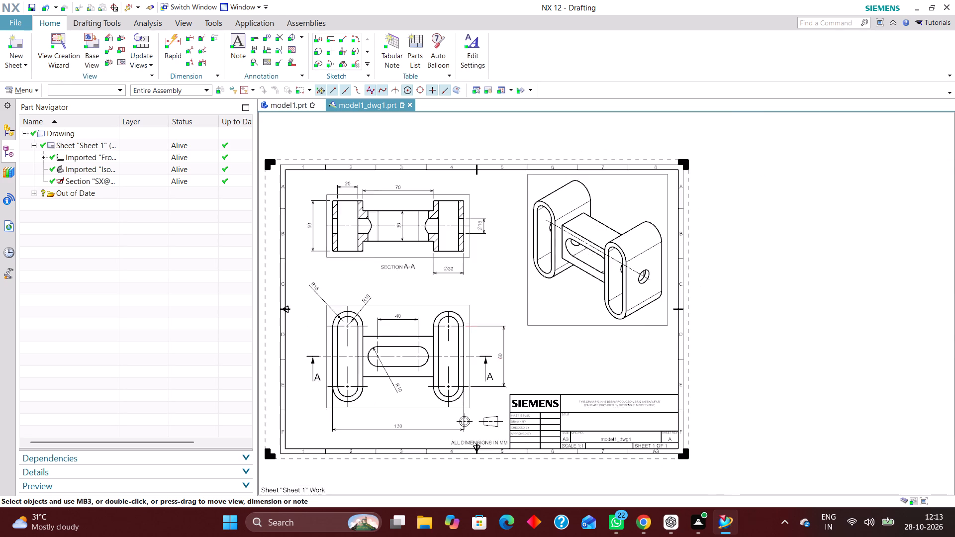
{"action": "scroll", "coordinate": [493, 332], "scroll_direction": "down", "scroll_amount": 1}
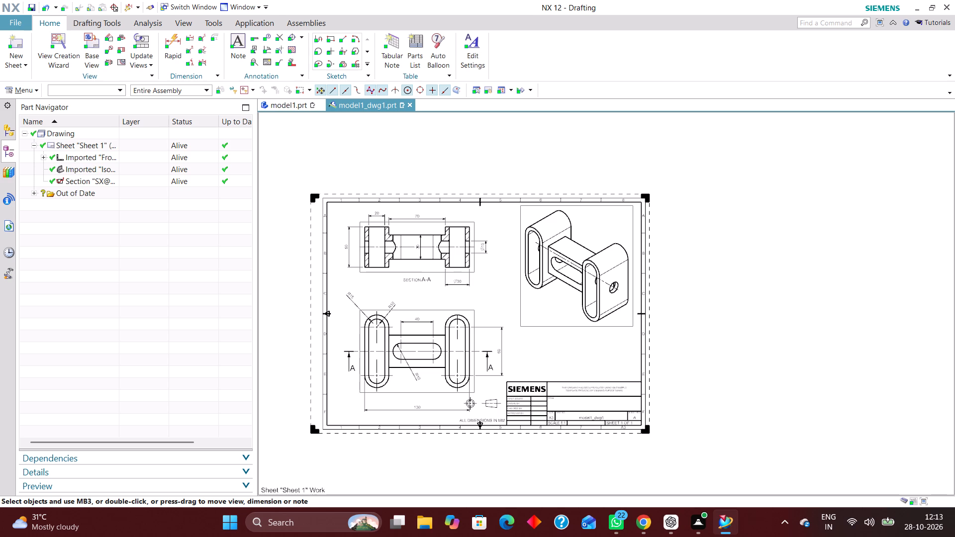
{"action": "scroll", "coordinate": [517, 361], "scroll_direction": "up", "scroll_amount": 3}
{"action": "scroll", "coordinate": [593, 363], "scroll_direction": "down", "scroll_amount": 2}
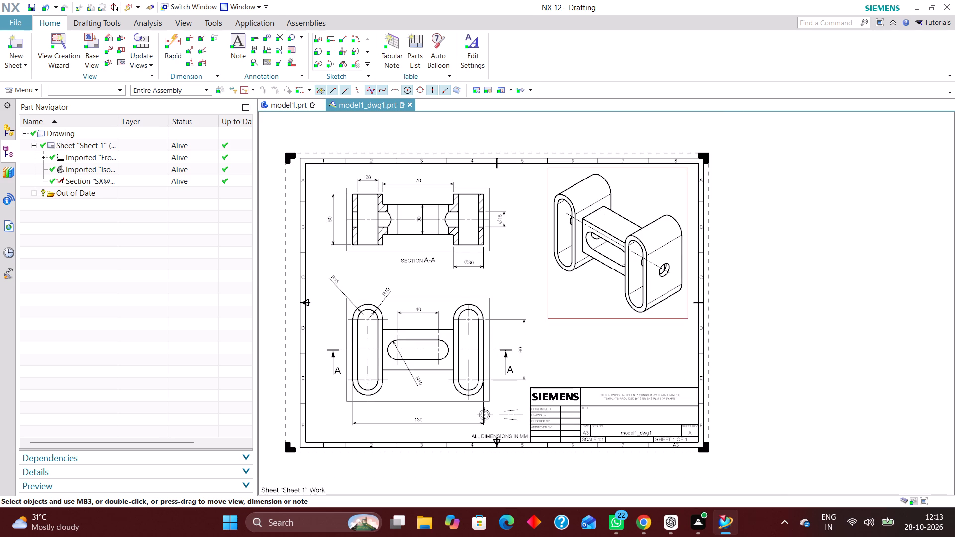
Add a Right base view at scale 1:2 in the free area between the isometric view and the title block.
{"action": "left_click", "coordinate": [91, 42]}
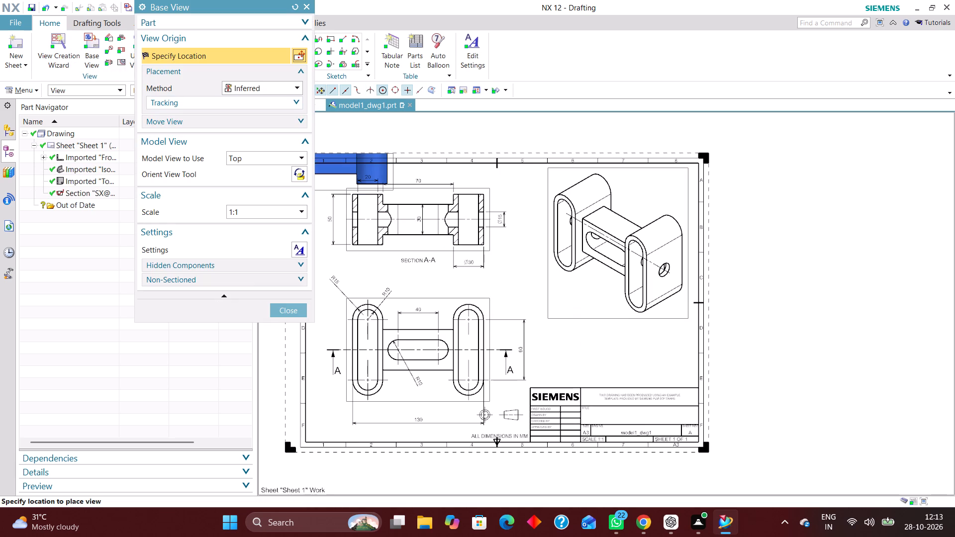
{"action": "left_click", "coordinate": [275, 161]}
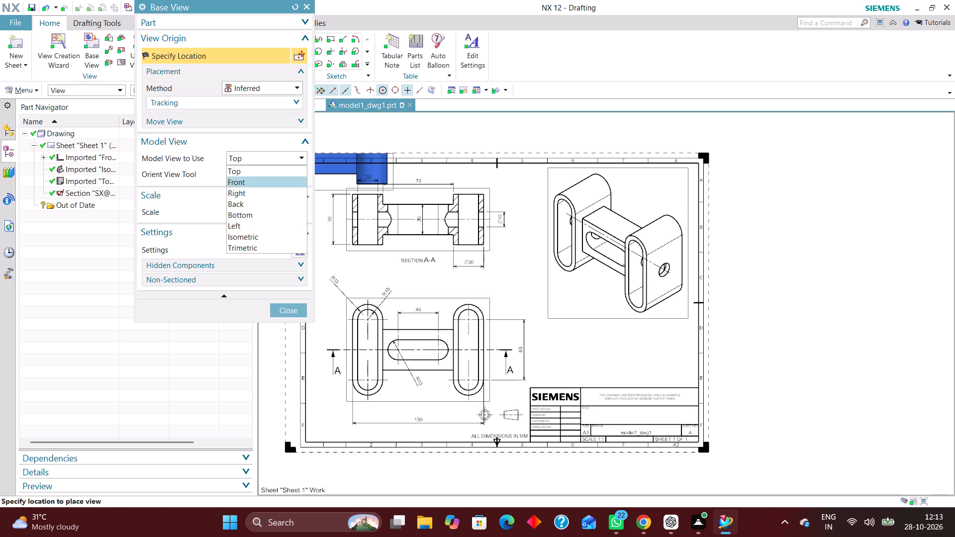
{"action": "left_click", "coordinate": [269, 184]}
{"action": "left_click", "coordinate": [257, 161]}
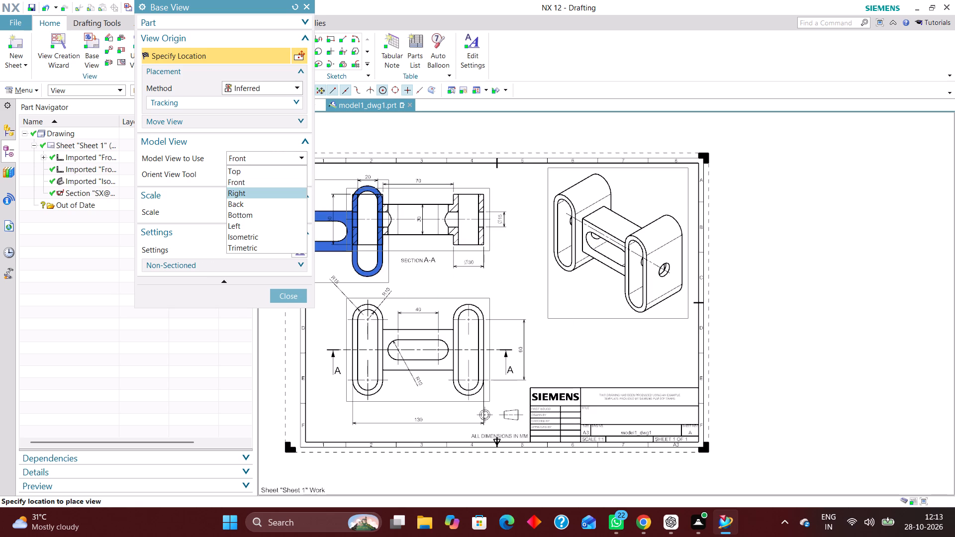
{"action": "left_click", "coordinate": [255, 189]}
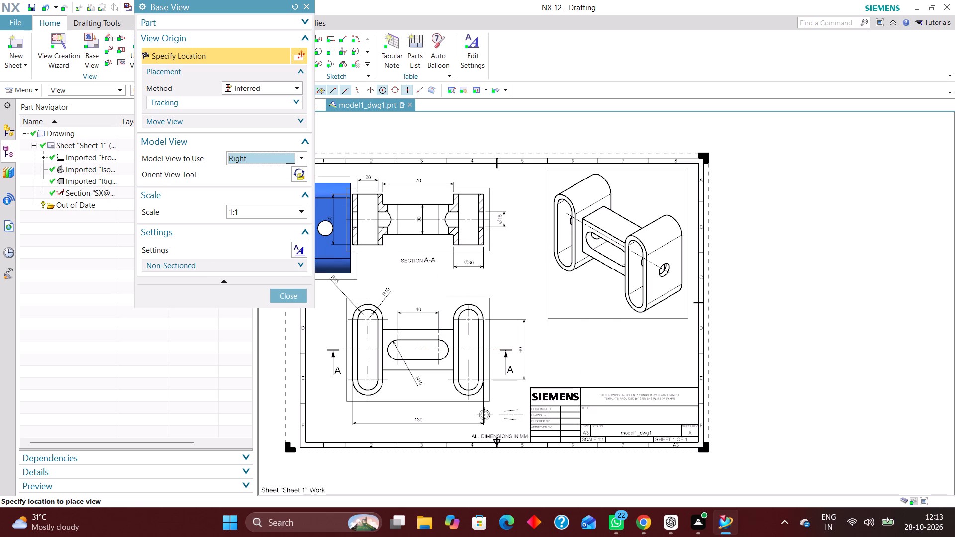
{"action": "left_click", "coordinate": [254, 215]}
{"action": "left_click", "coordinate": [244, 267]}
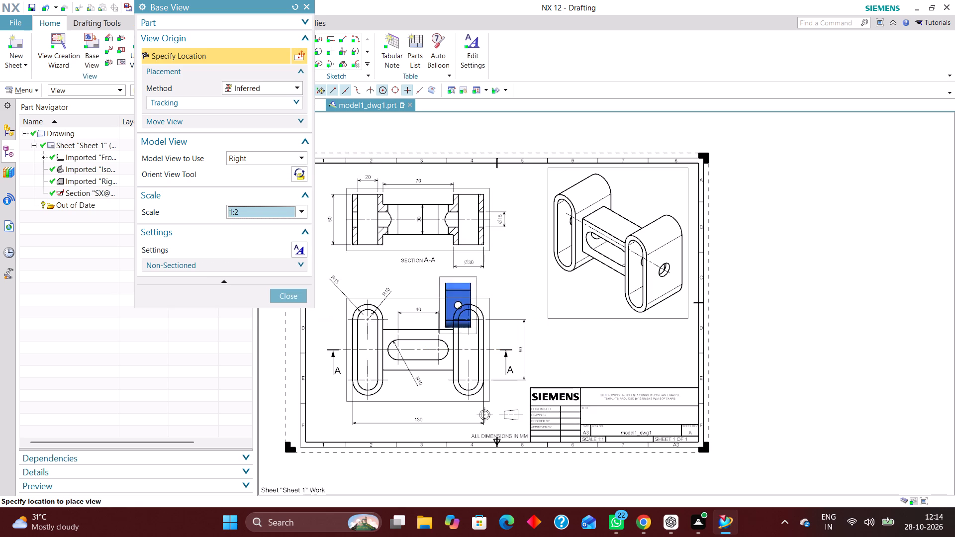
{"action": "left_click", "coordinate": [590, 352]}
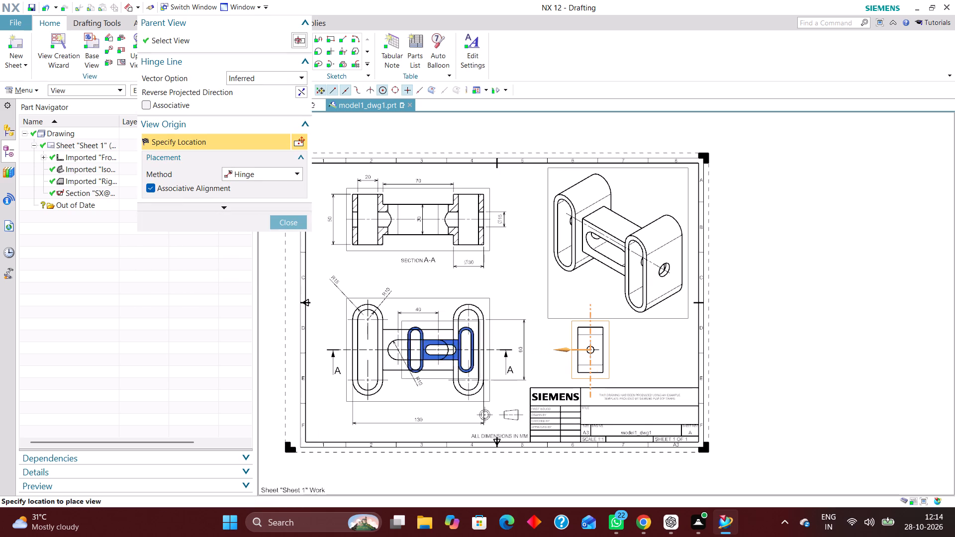
{"action": "left_click", "coordinate": [290, 220]}
Shift the right view slightly to the right, keeping it level with the front view.
{"action": "scroll", "coordinate": [475, 343], "scroll_direction": "down", "scroll_amount": 4}
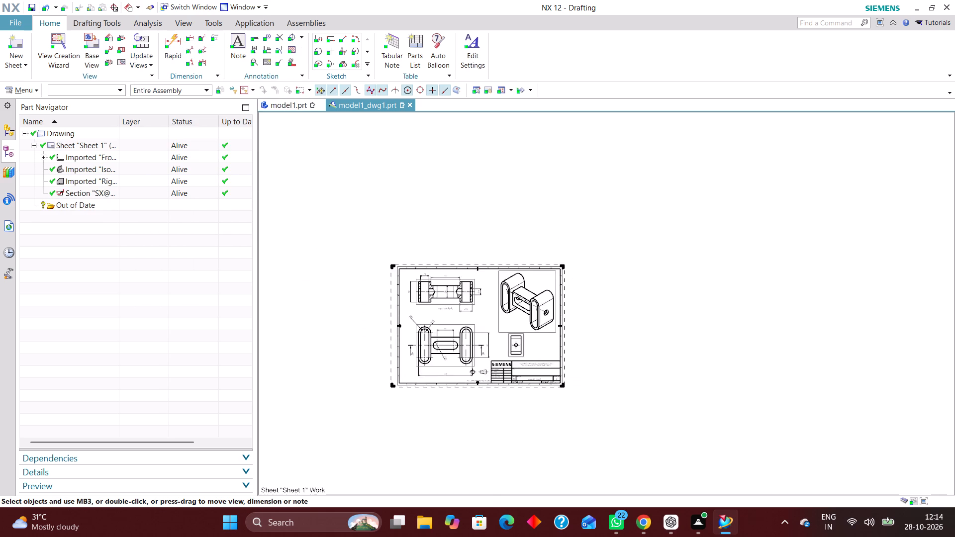
{"action": "scroll", "coordinate": [563, 358], "scroll_direction": "up", "scroll_amount": 5}
{"action": "scroll", "coordinate": [443, 301], "scroll_direction": "up", "scroll_amount": 3}
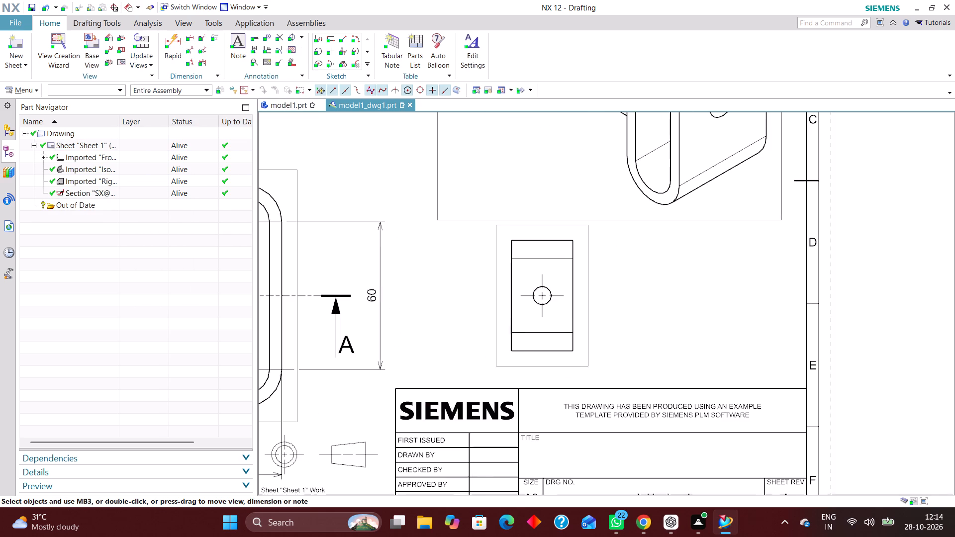
{"action": "left_click_drag", "start_coordinate": [588, 322], "coordinate": [623, 316]}
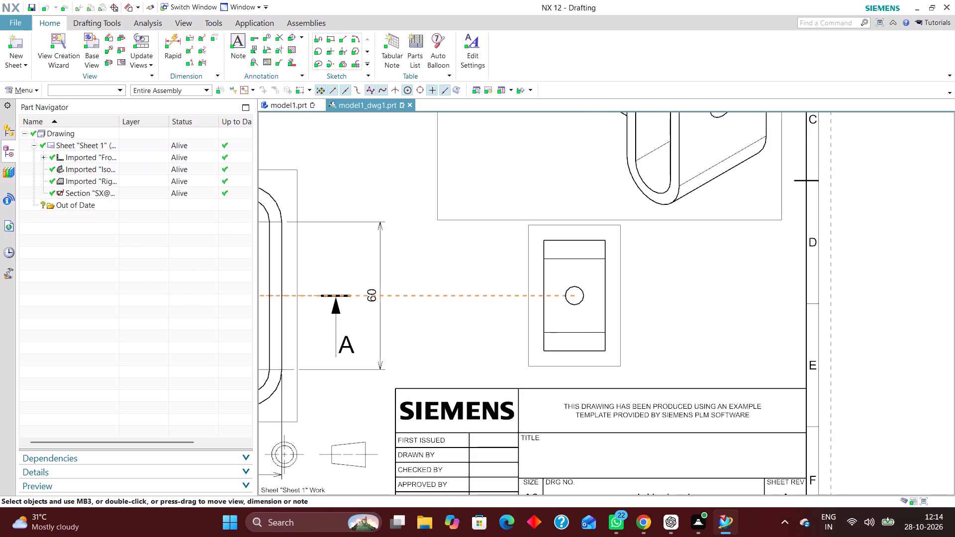
{"action": "left_click_drag", "start_coordinate": [623, 316], "coordinate": [624, 315]}
Dimension the right view's overall width below it and its overall height on its right side with Rapid Dimension.
{"action": "left_click", "coordinate": [178, 39]}
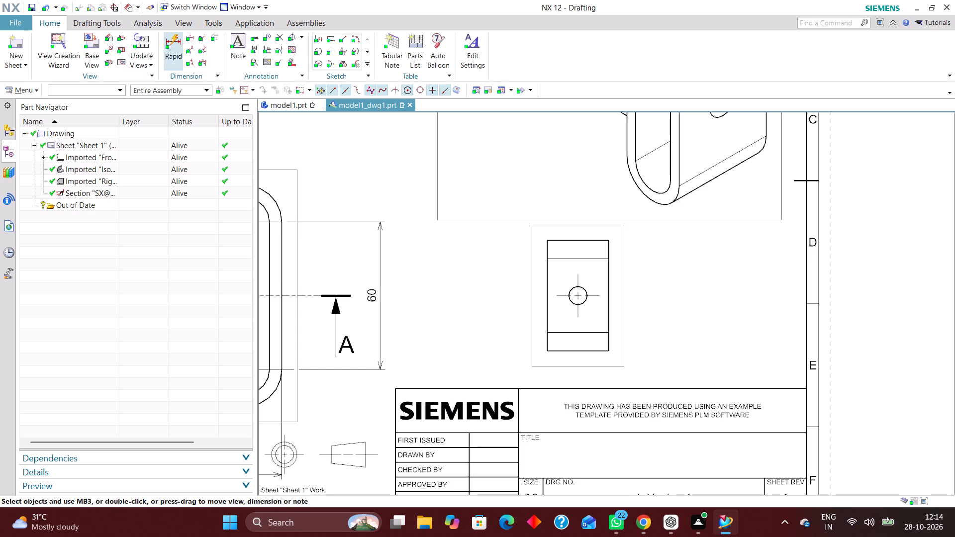
{"action": "scroll", "coordinate": [518, 197], "scroll_direction": "down", "scroll_amount": 1}
{"action": "scroll", "coordinate": [569, 318], "scroll_direction": "up", "scroll_amount": 3}
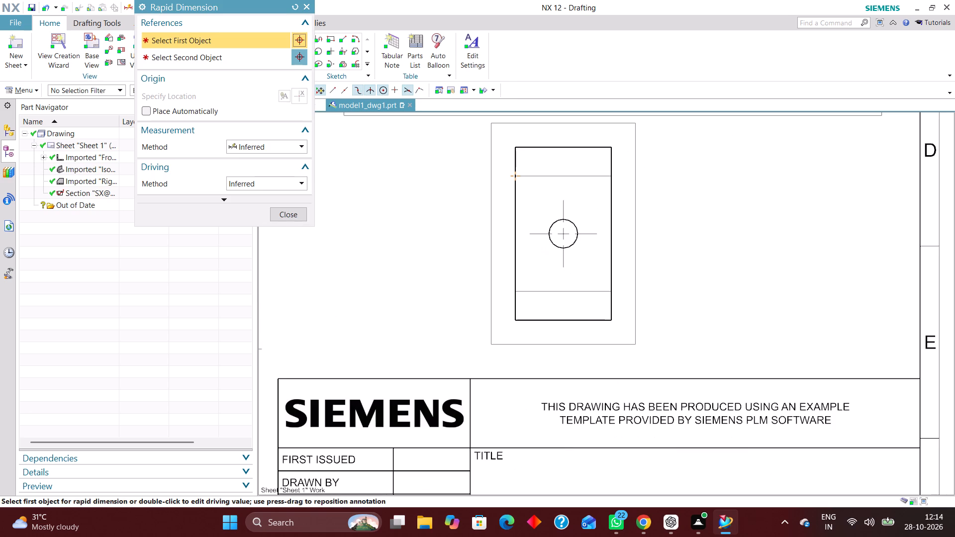
{"action": "left_click", "coordinate": [516, 319]}
{"action": "left_click", "coordinate": [611, 320]}
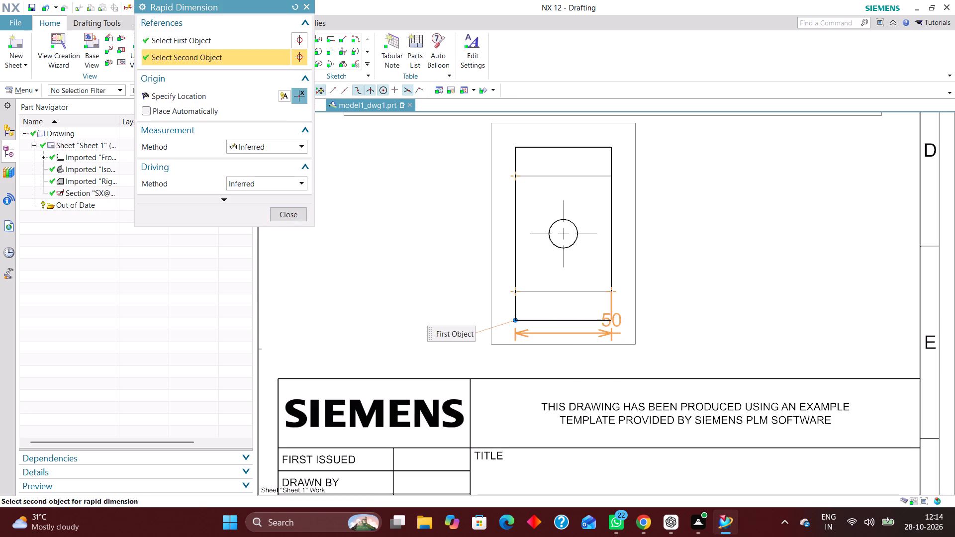
{"action": "left_click", "coordinate": [568, 355]}
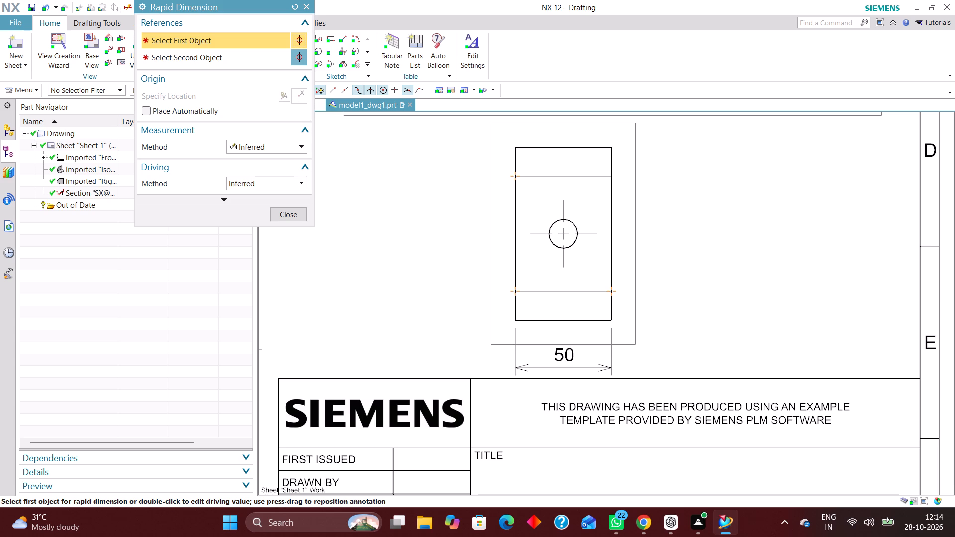
{"action": "left_click", "coordinate": [614, 319]}
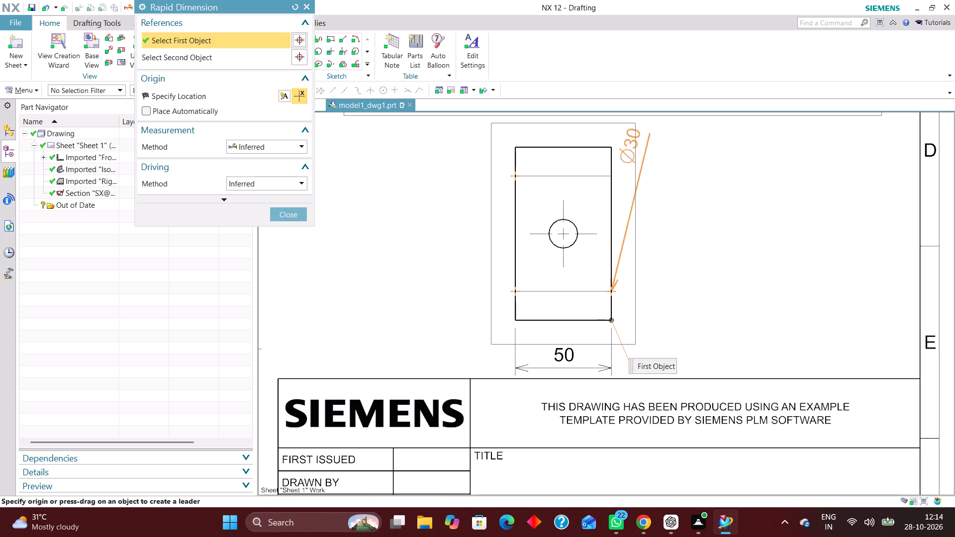
{"action": "left_click", "coordinate": [611, 147]}
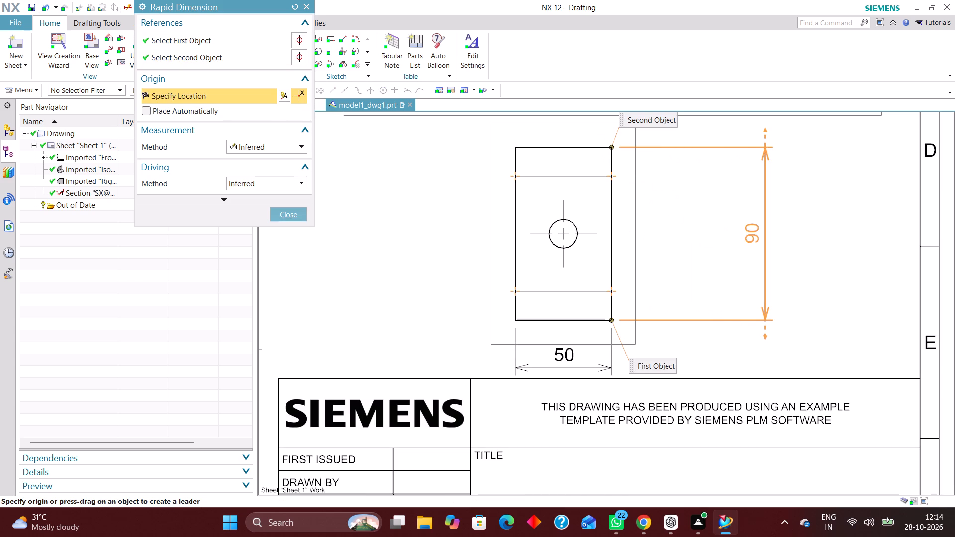
{"action": "left_click", "coordinate": [725, 227]}
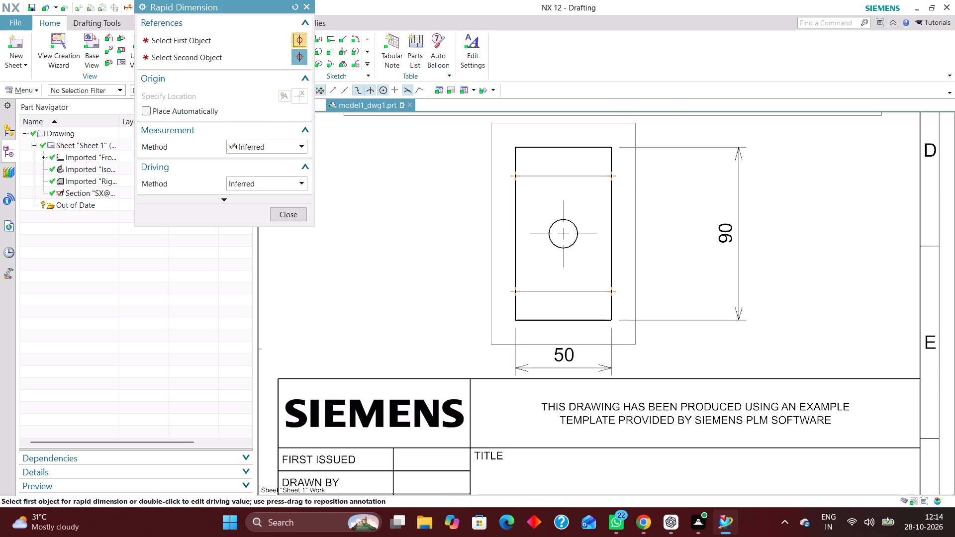
Dimension the hole's centre height from the right view's lower edge, inside the overall height dimension, and the hole's diameter at the upper left.
{"action": "left_click", "coordinate": [610, 319]}
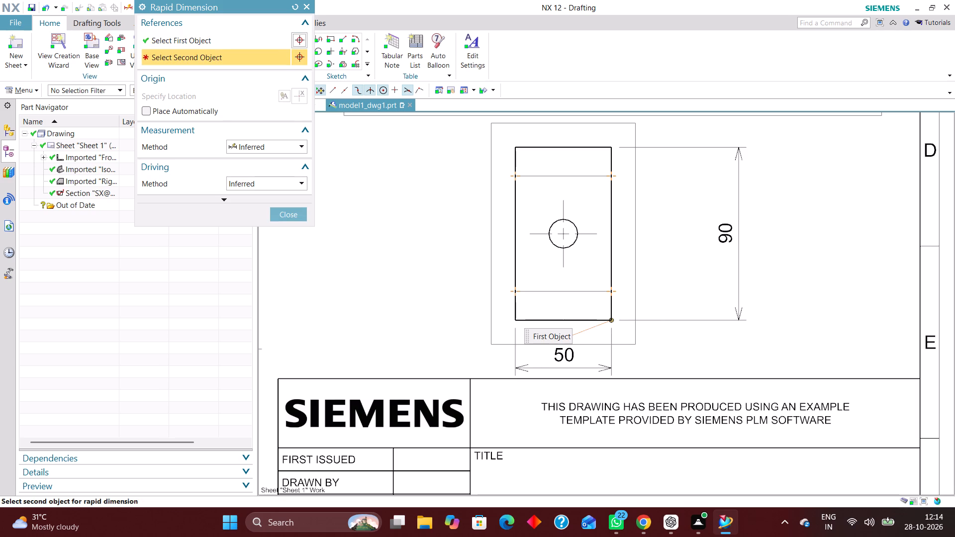
{"action": "left_click", "coordinate": [589, 232]}
{"action": "left_click", "coordinate": [676, 278]}
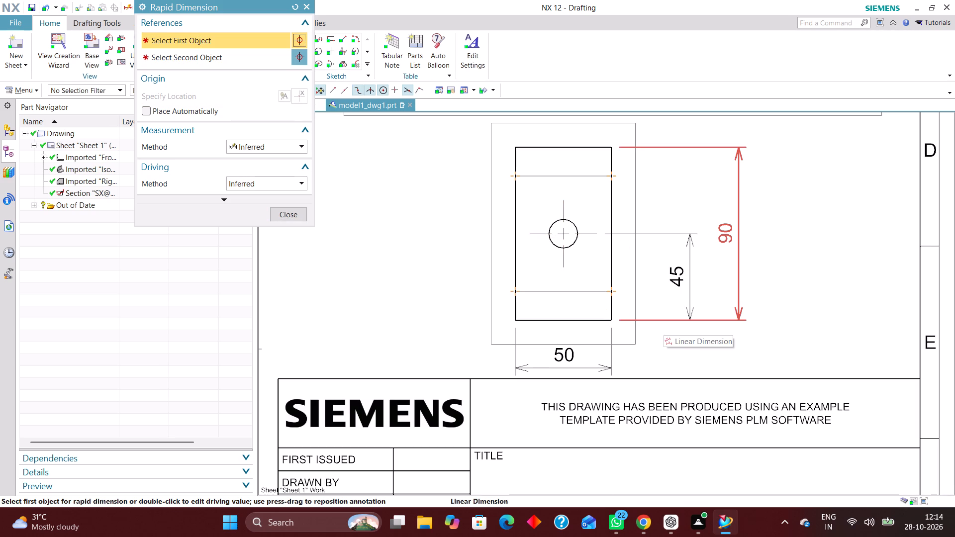
{"action": "scroll", "coordinate": [589, 311], "scroll_direction": "down", "scroll_amount": 2}
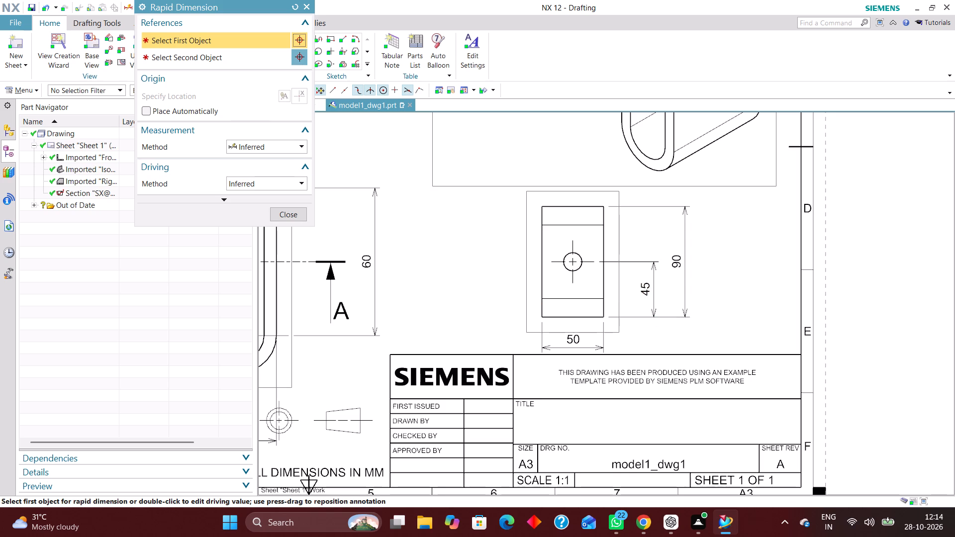
{"action": "scroll", "coordinate": [563, 260], "scroll_direction": "up", "scroll_amount": 3}
{"action": "left_click", "coordinate": [566, 257]}
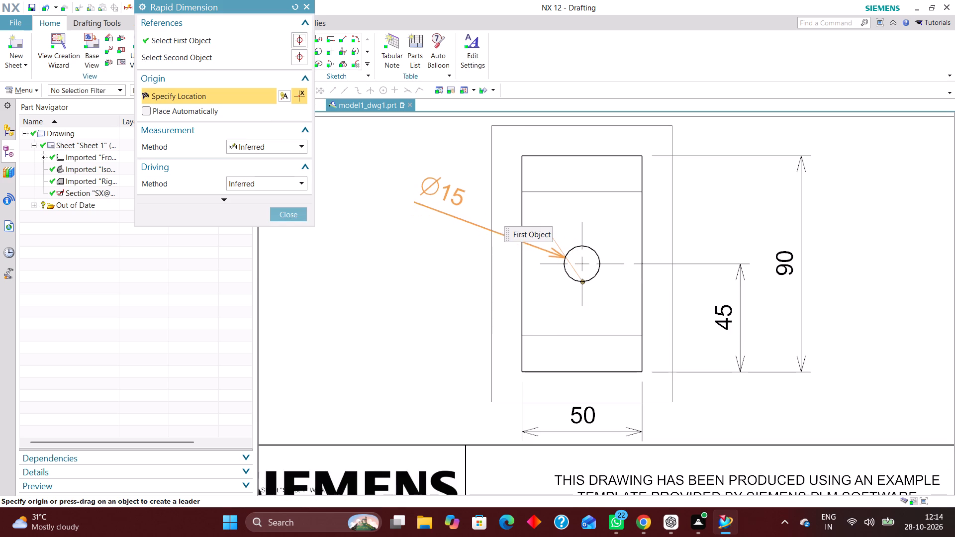
{"action": "left_click", "coordinate": [442, 187]}
{"action": "left_click", "coordinate": [288, 214]}
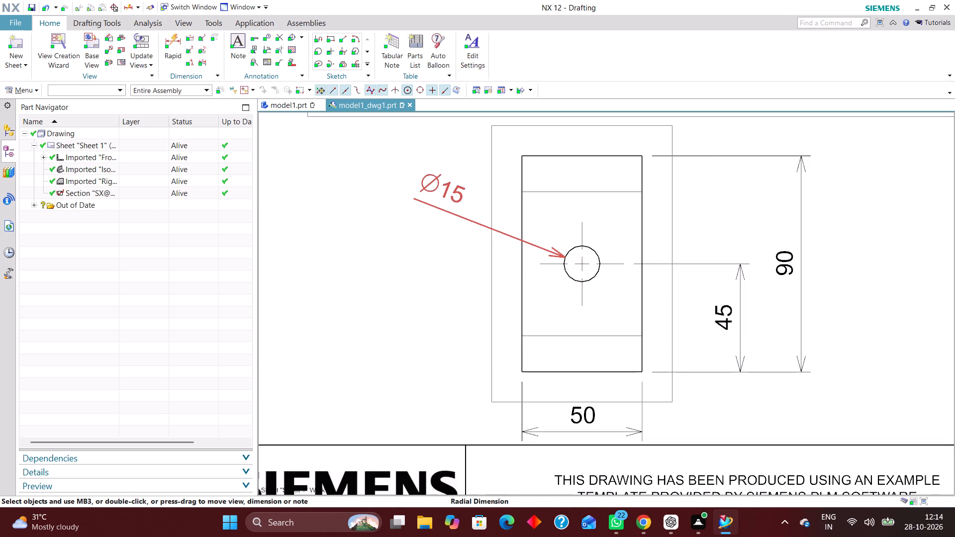
Move the right view with its dimensions up, away from the title block, and slightly left beneath the isometric view.
{"action": "scroll", "coordinate": [569, 274], "scroll_direction": "down", "scroll_amount": 2}
{"action": "scroll", "coordinate": [499, 277], "scroll_direction": "down", "scroll_amount": 3}
{"action": "scroll", "coordinate": [591, 332], "scroll_direction": "down", "scroll_amount": 1}
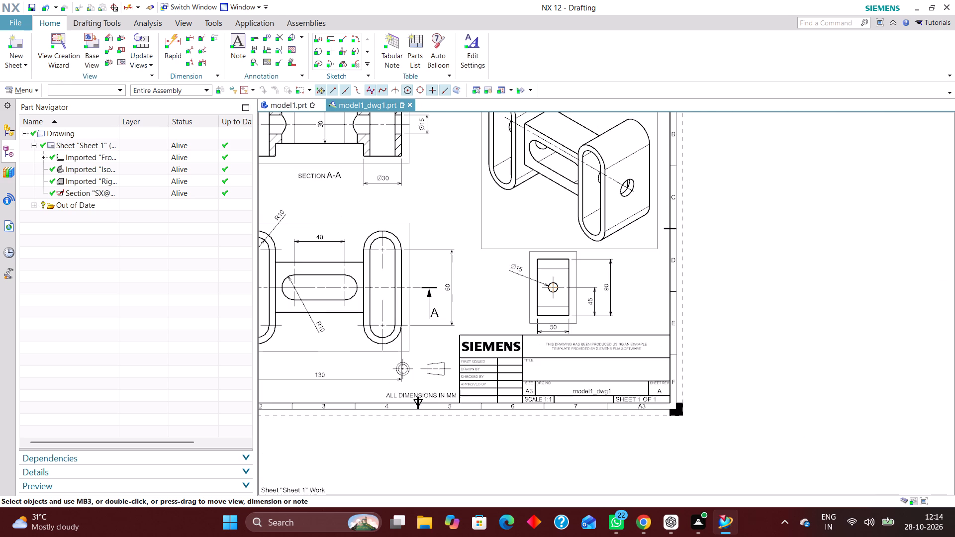
{"action": "scroll", "coordinate": [546, 308], "scroll_direction": "down", "scroll_amount": 2}
{"action": "scroll", "coordinate": [477, 256], "scroll_direction": "up", "scroll_amount": 3}
{"action": "right_click_drag", "start_coordinate": [487, 196], "coordinate": [414, 250]}
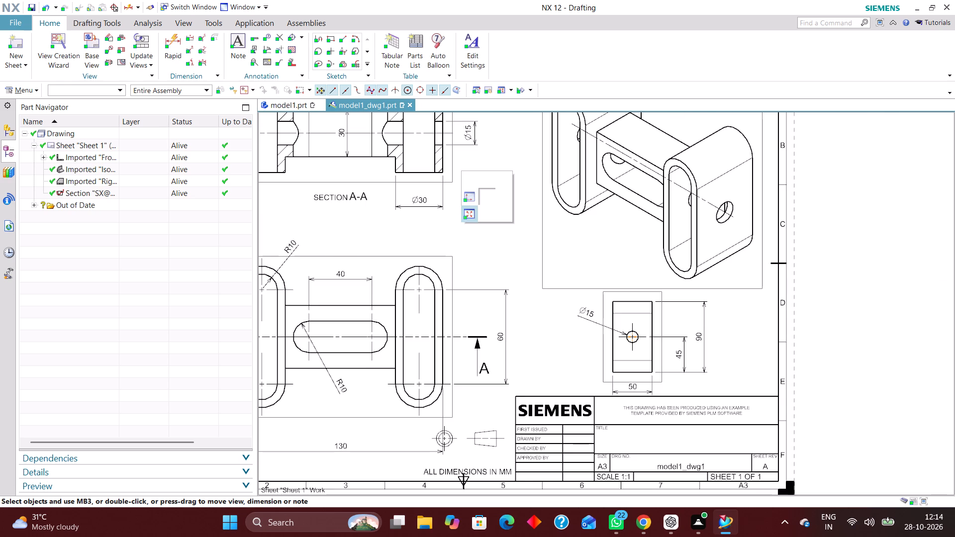
{"action": "right_click_drag", "start_coordinate": [500, 191], "coordinate": [405, 249]}
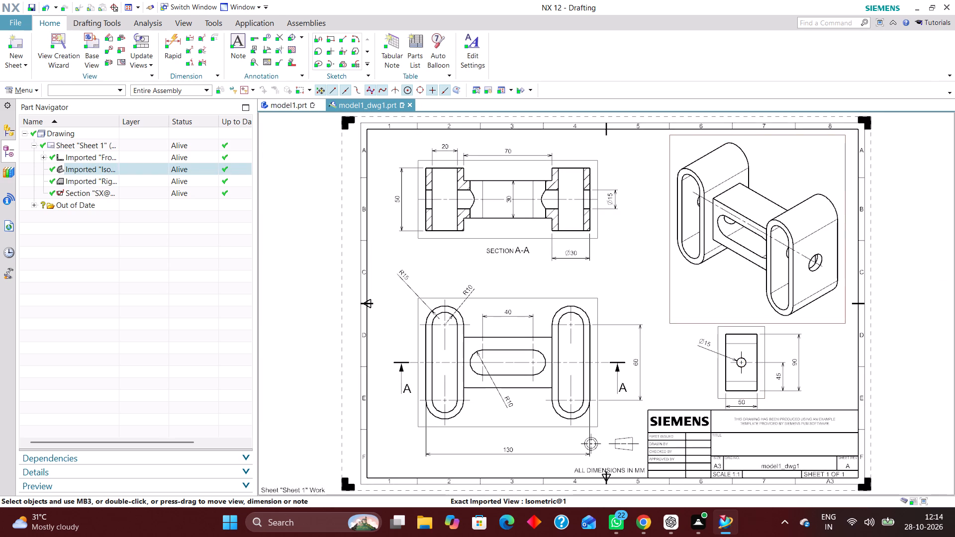
{"action": "left_click_drag", "start_coordinate": [745, 327], "coordinate": [741, 308]}
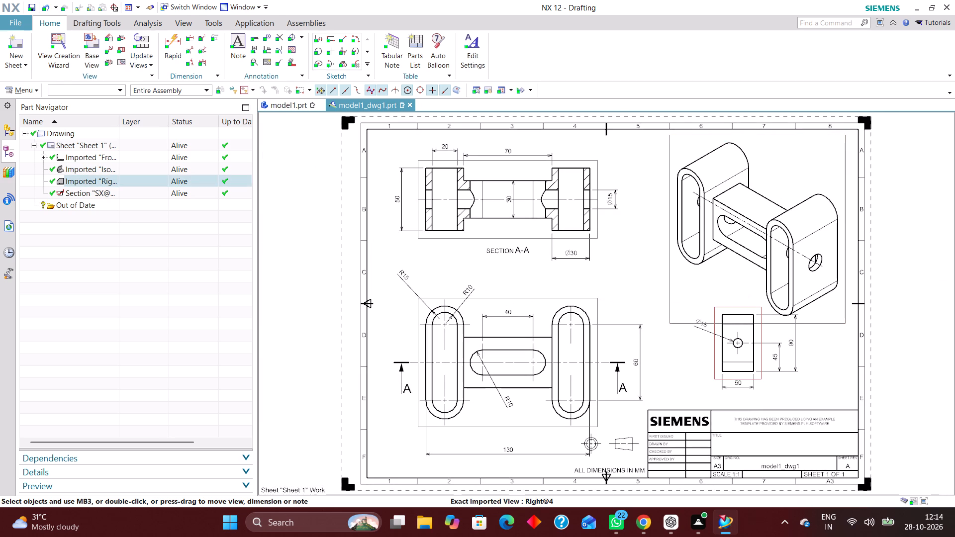
{"action": "scroll", "coordinate": [721, 376], "scroll_direction": "up", "scroll_amount": 2}
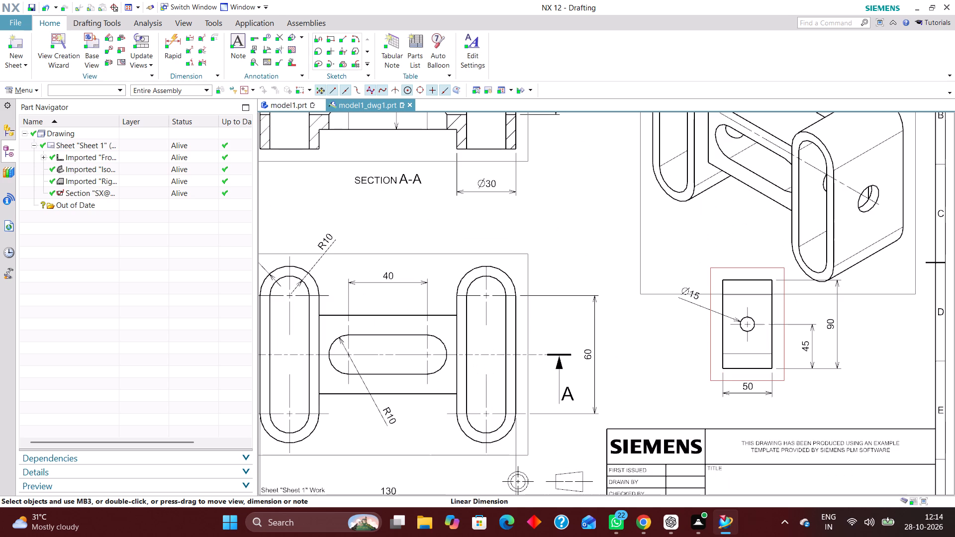
{"action": "left_click_drag", "start_coordinate": [710, 376], "coordinate": [700, 382]}
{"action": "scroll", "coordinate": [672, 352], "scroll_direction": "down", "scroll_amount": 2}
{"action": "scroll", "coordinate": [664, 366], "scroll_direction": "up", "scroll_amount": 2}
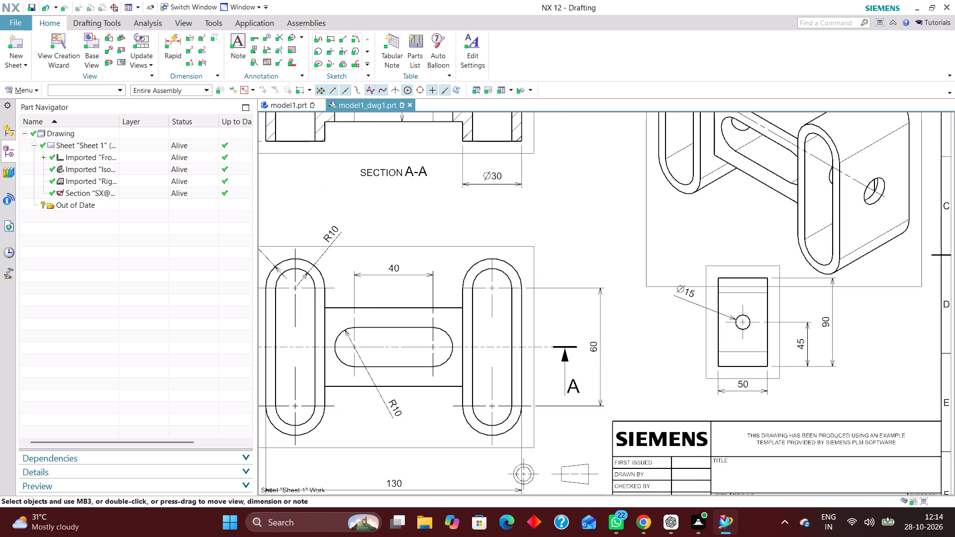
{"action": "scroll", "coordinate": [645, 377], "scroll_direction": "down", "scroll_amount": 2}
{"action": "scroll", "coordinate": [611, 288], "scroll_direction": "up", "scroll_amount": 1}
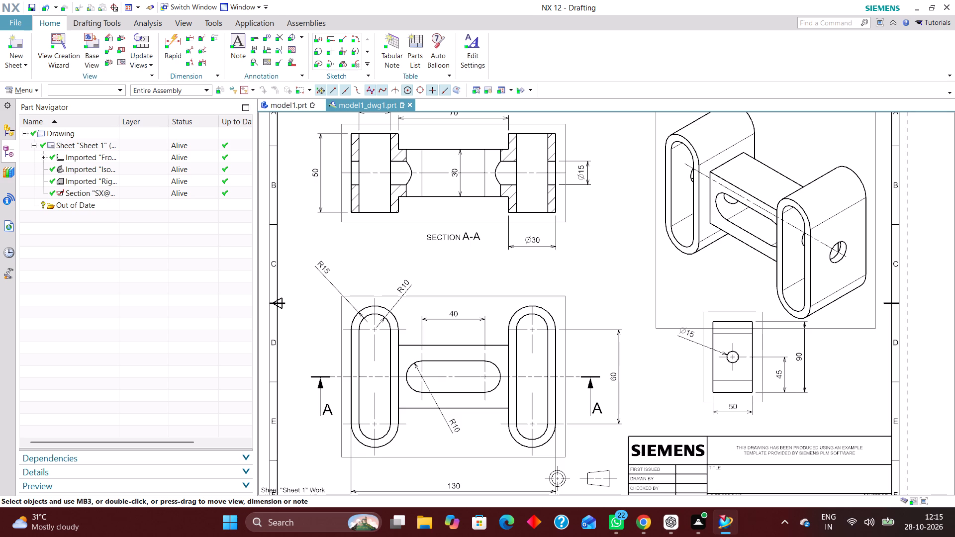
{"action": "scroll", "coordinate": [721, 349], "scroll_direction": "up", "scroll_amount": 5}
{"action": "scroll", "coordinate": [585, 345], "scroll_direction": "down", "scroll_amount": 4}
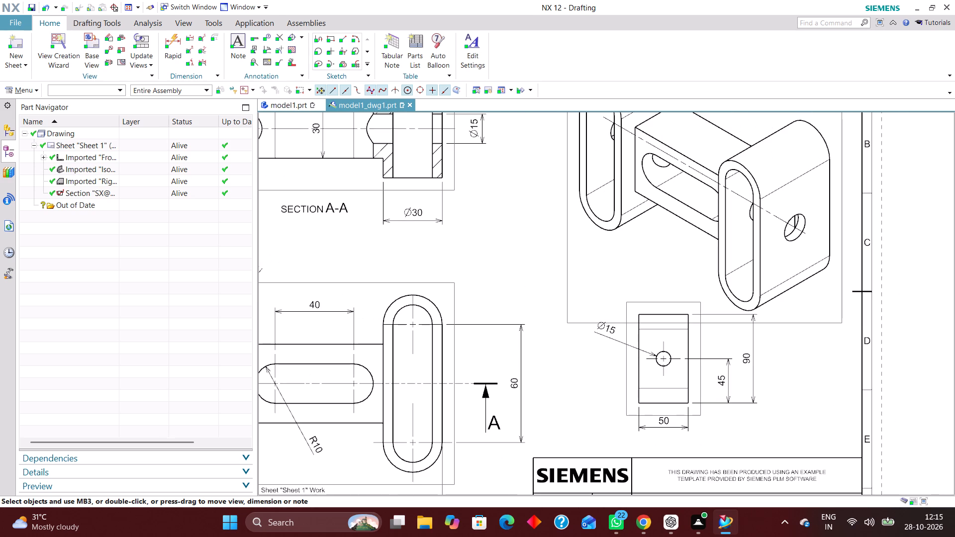
Turn off the display of view borders in the drafting preferences' view workflow settings.
{"action": "left_click", "coordinate": [34, 92]}
{"action": "left_click", "coordinate": [34, 90]}
{"action": "left_click", "coordinate": [32, 89]}
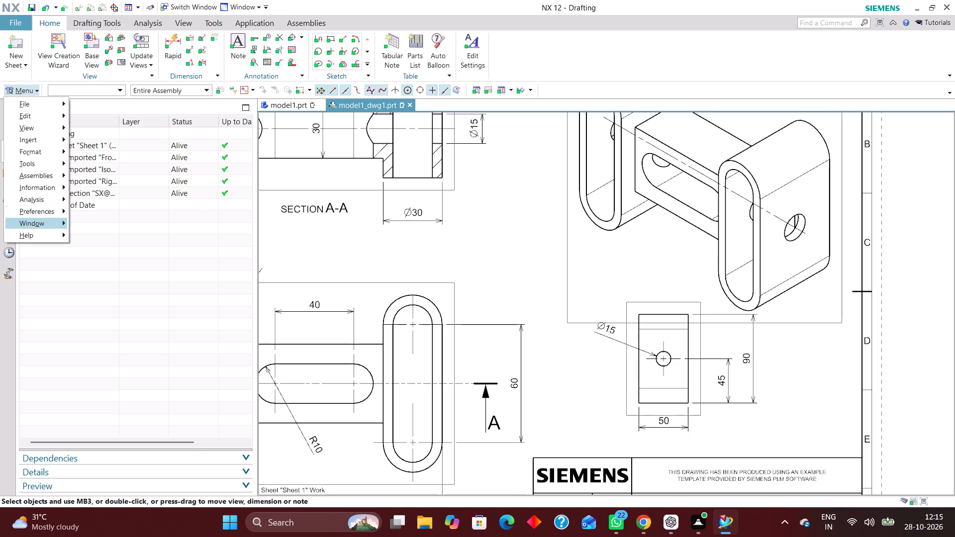
{"action": "left_click", "coordinate": [53, 214]}
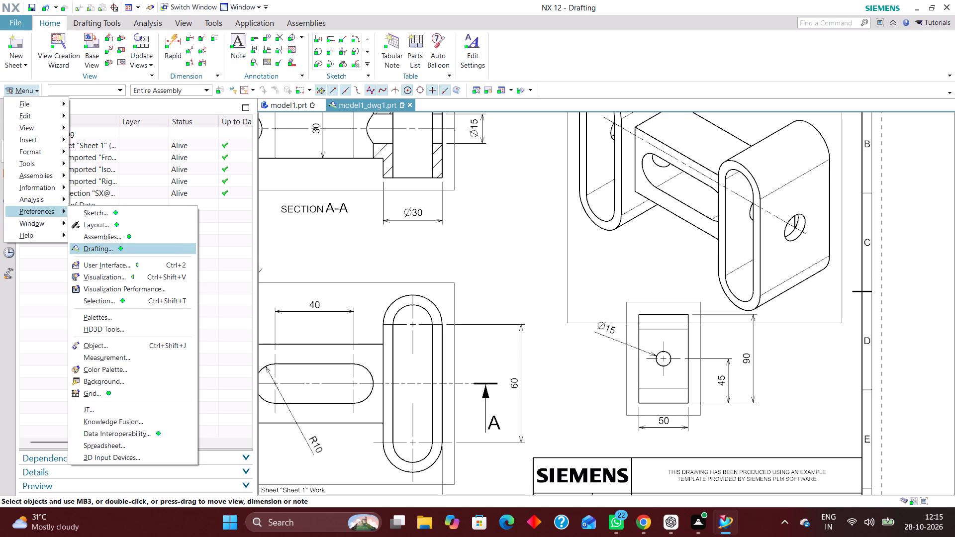
{"action": "left_click", "coordinate": [114, 245]}
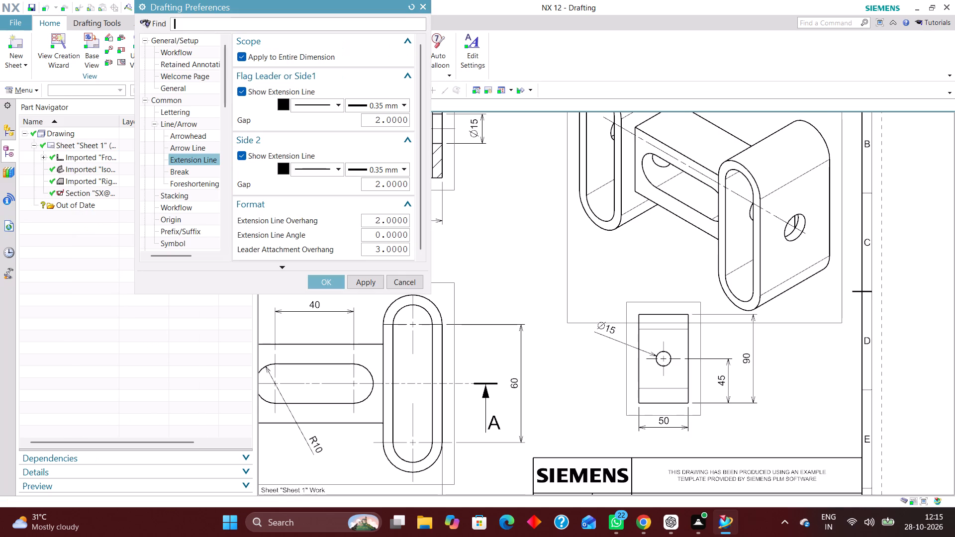
{"action": "scroll", "coordinate": [188, 101], "scroll_direction": "up", "scroll_amount": 5}
{"action": "scroll", "coordinate": [163, 197], "scroll_direction": "down", "scroll_amount": 5}
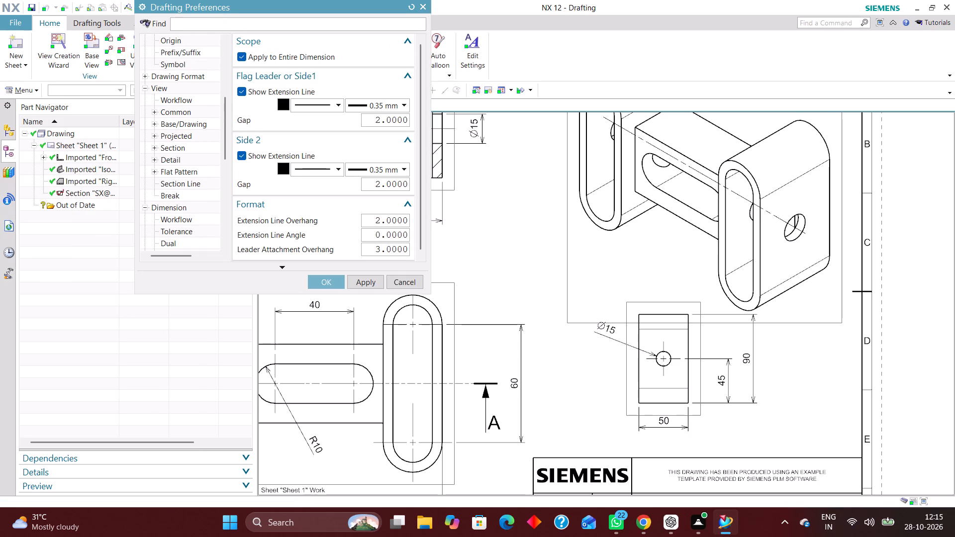
{"action": "left_click", "coordinate": [180, 101]}
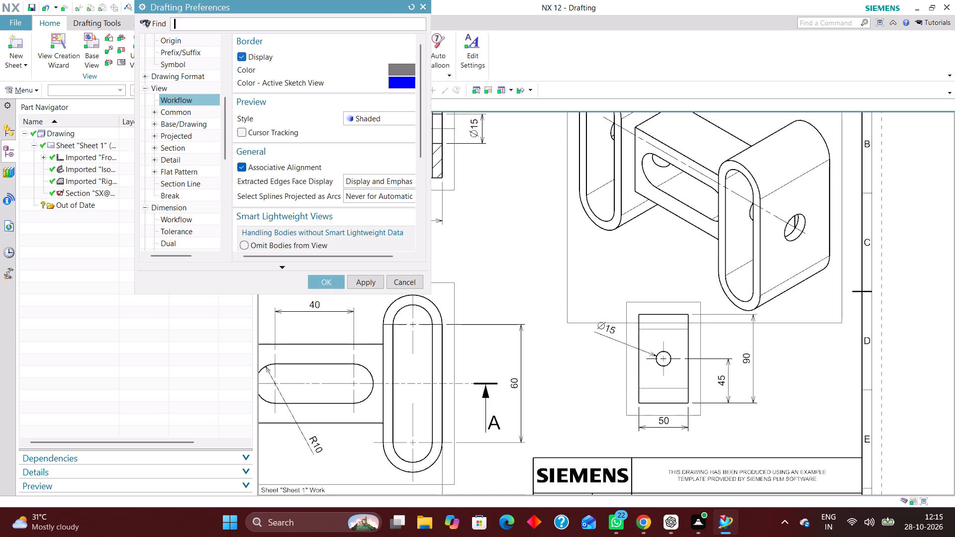
{"action": "left_click", "coordinate": [242, 56]}
{"action": "left_click", "coordinate": [330, 278]}
Set the right view's hole diameter dimension to horizontal text above the stub, and move it up and slightly left of the view.
{"action": "scroll", "coordinate": [389, 295], "scroll_direction": "down", "scroll_amount": 2}
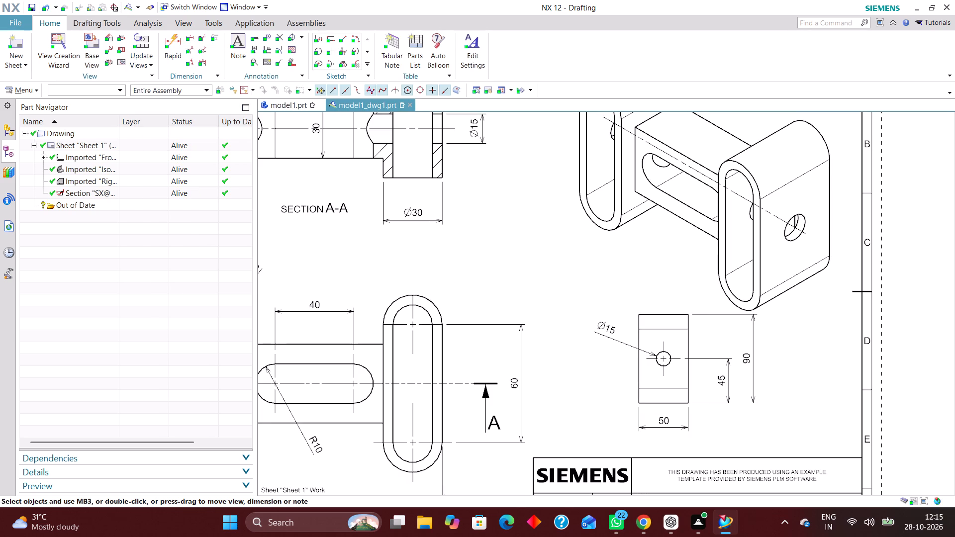
{"action": "scroll", "coordinate": [388, 300], "scroll_direction": "down", "scroll_amount": 1}
{"action": "scroll", "coordinate": [481, 299], "scroll_direction": "up", "scroll_amount": 3}
{"action": "right_click_drag", "start_coordinate": [451, 242], "coordinate": [398, 281]}
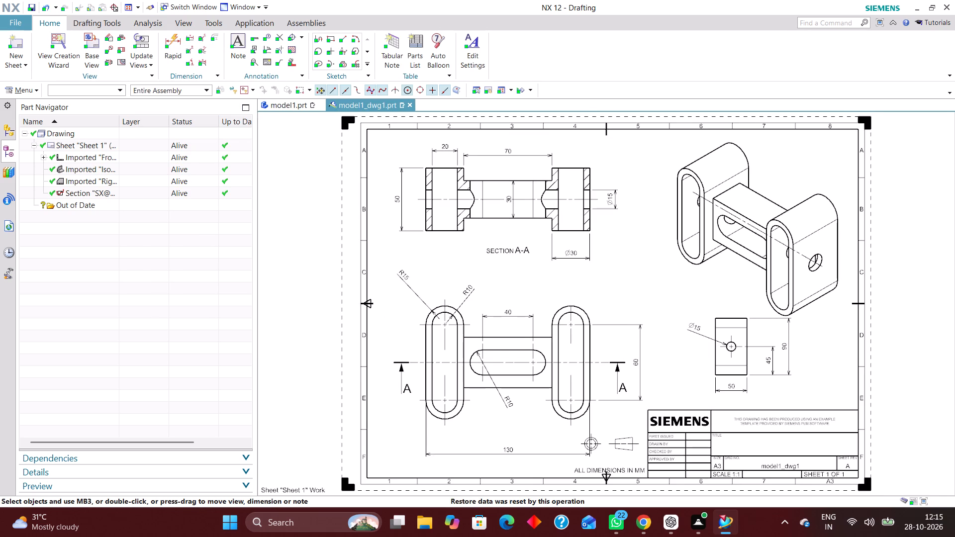
{"action": "scroll", "coordinate": [739, 333], "scroll_direction": "up", "scroll_amount": 5}
{"action": "scroll", "coordinate": [500, 291], "scroll_direction": "down", "scroll_amount": 1}
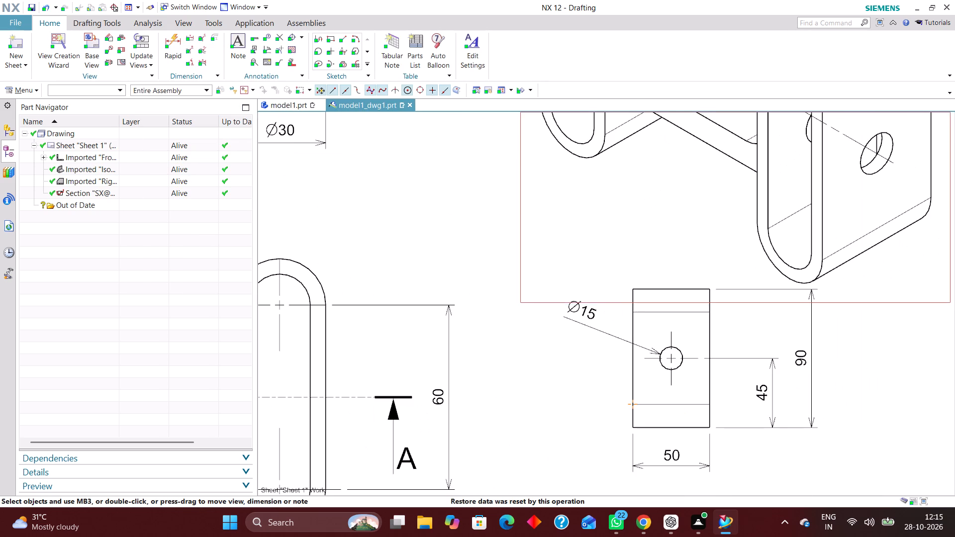
{"action": "double_click", "coordinate": [575, 321]}
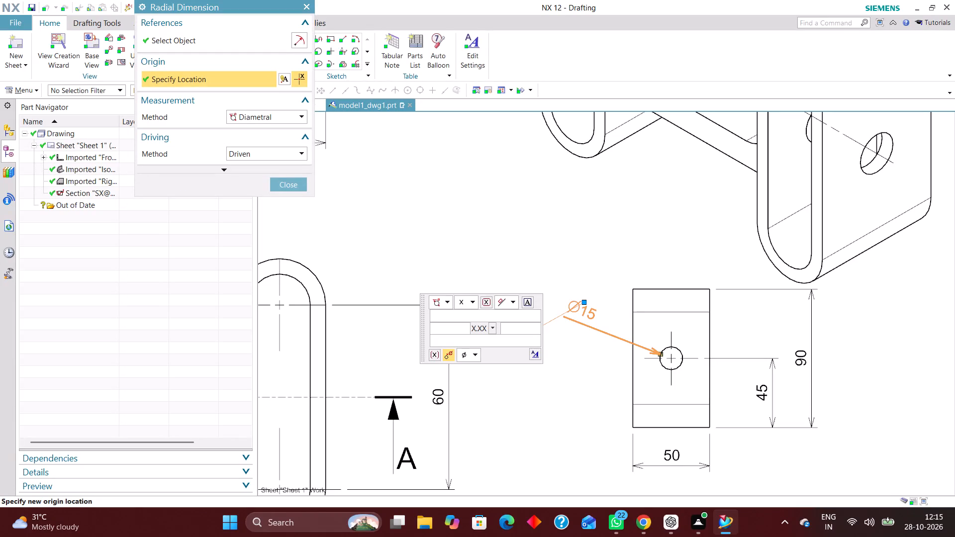
{"action": "left_click", "coordinate": [537, 355]}
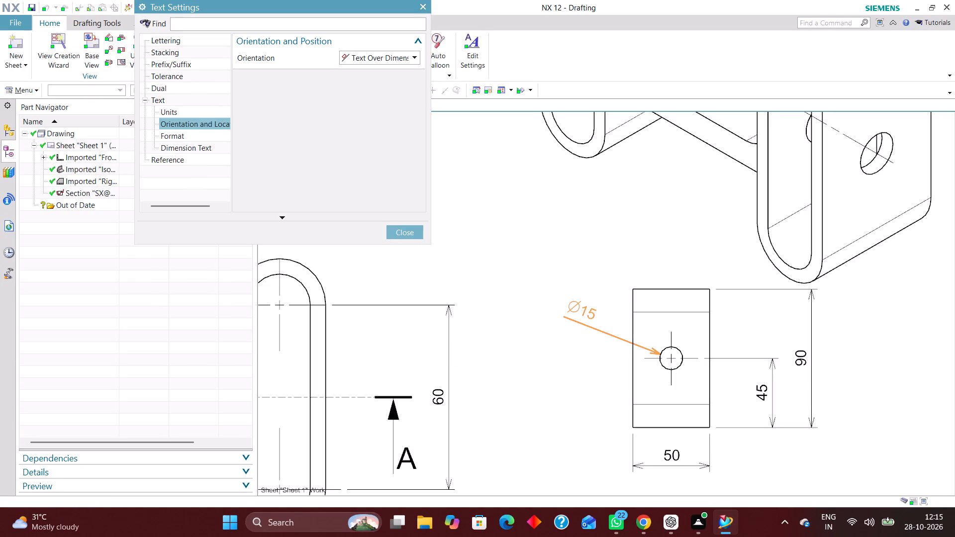
{"action": "left_click", "coordinate": [372, 60]}
{"action": "left_click", "coordinate": [369, 71]}
{"action": "left_click", "coordinate": [398, 75]}
{"action": "left_click", "coordinate": [391, 93]}
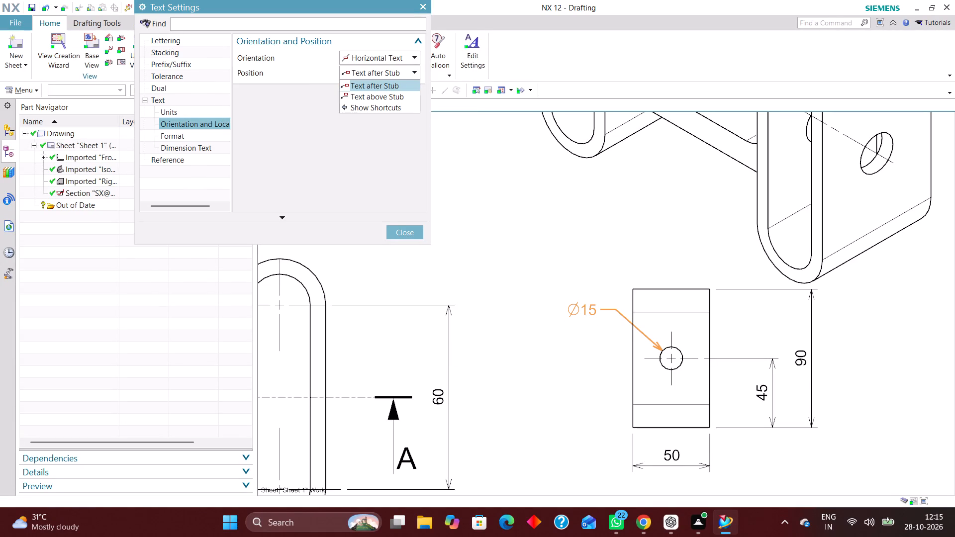
{"action": "left_click", "coordinate": [414, 236]}
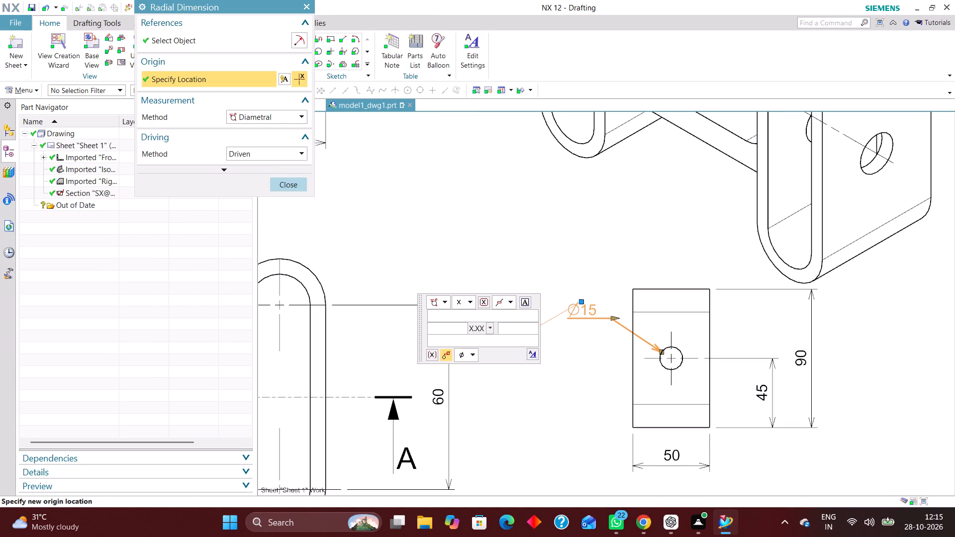
{"action": "left_click", "coordinate": [295, 184]}
{"action": "left_click_drag", "start_coordinate": [589, 317], "coordinate": [576, 264]}
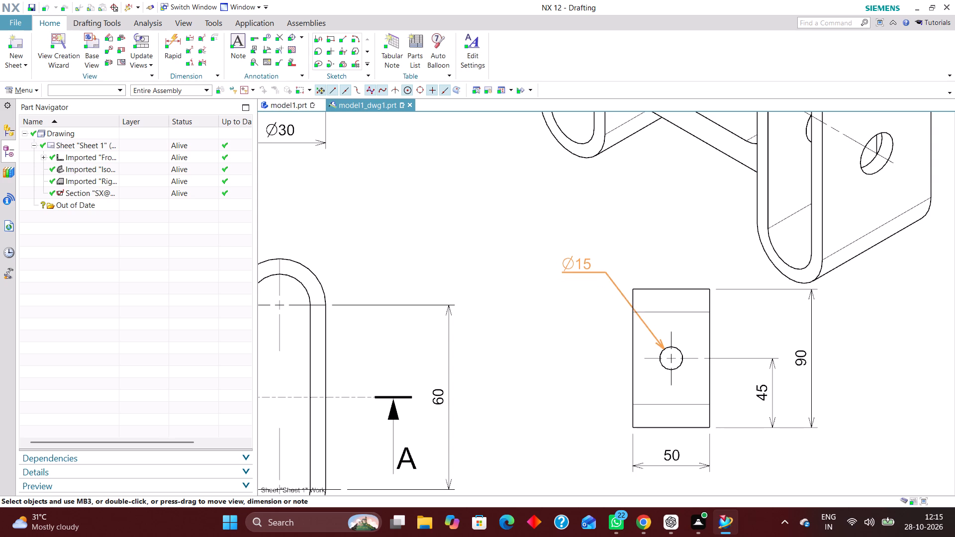
{"action": "left_click_drag", "start_coordinate": [576, 264], "coordinate": [564, 267]}
Set the front view's R10 dimension on the left flange to horizontal text above the stub, and shift it slightly right.
{"action": "scroll", "coordinate": [570, 296], "scroll_direction": "down", "scroll_amount": 5}
{"action": "scroll", "coordinate": [470, 241], "scroll_direction": "up", "scroll_amount": 2}
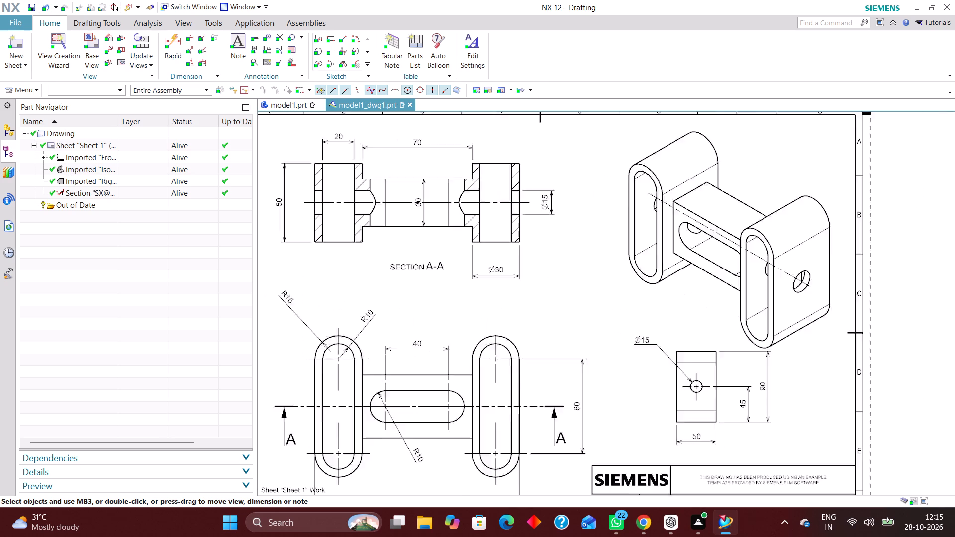
{"action": "scroll", "coordinate": [470, 242], "scroll_direction": "up", "scroll_amount": 2}
{"action": "scroll", "coordinate": [483, 238], "scroll_direction": "down", "scroll_amount": 2}
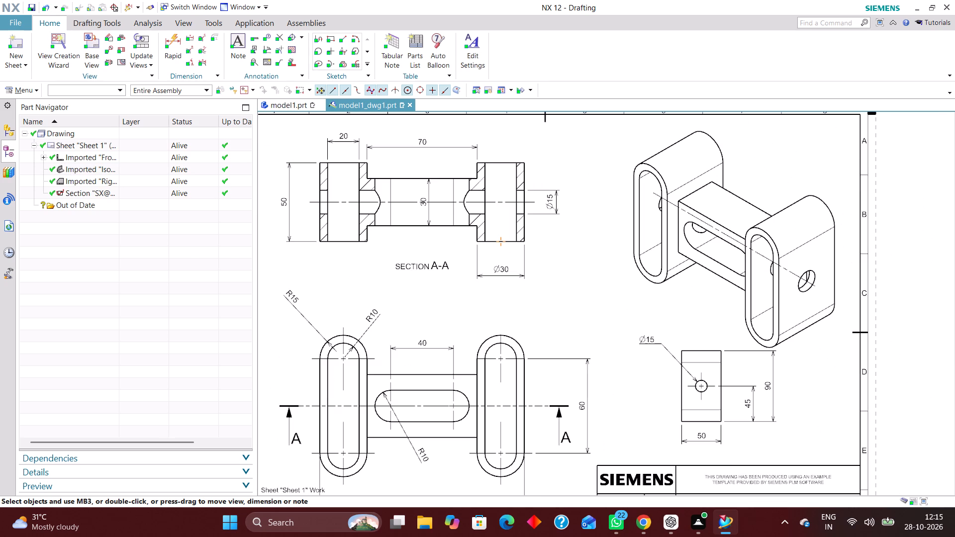
{"action": "scroll", "coordinate": [443, 176], "scroll_direction": "down", "scroll_amount": 1}
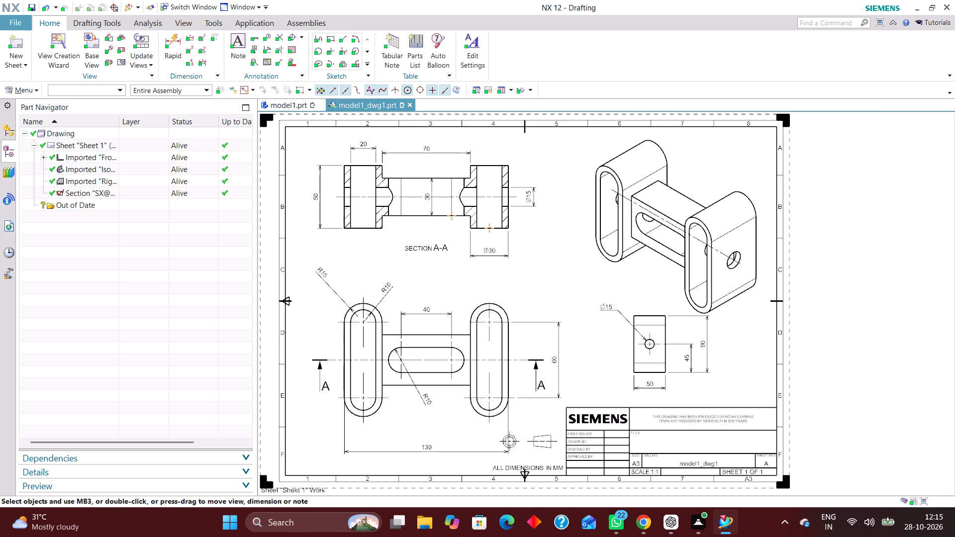
{"action": "scroll", "coordinate": [450, 341], "scroll_direction": "down", "scroll_amount": 1}
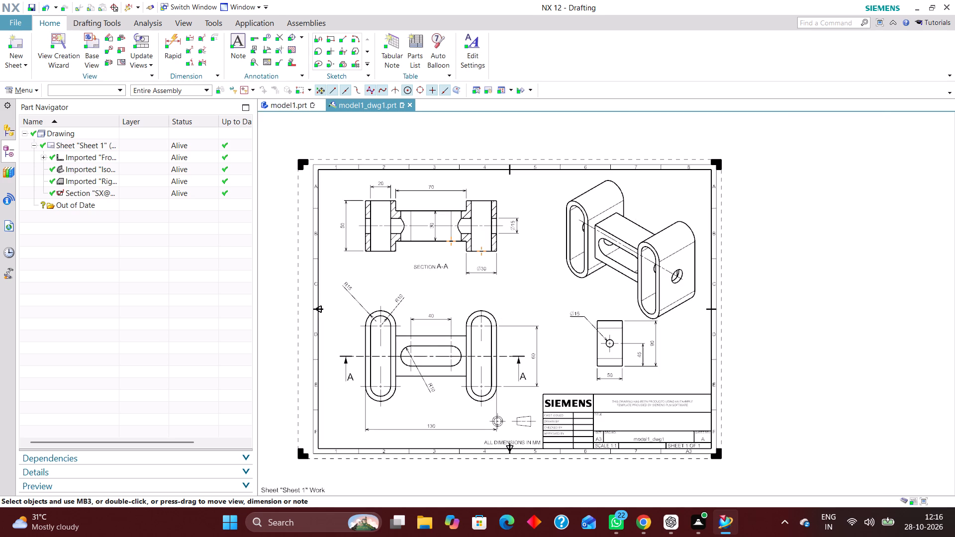
{"action": "scroll", "coordinate": [403, 316], "scroll_direction": "up", "scroll_amount": 4}
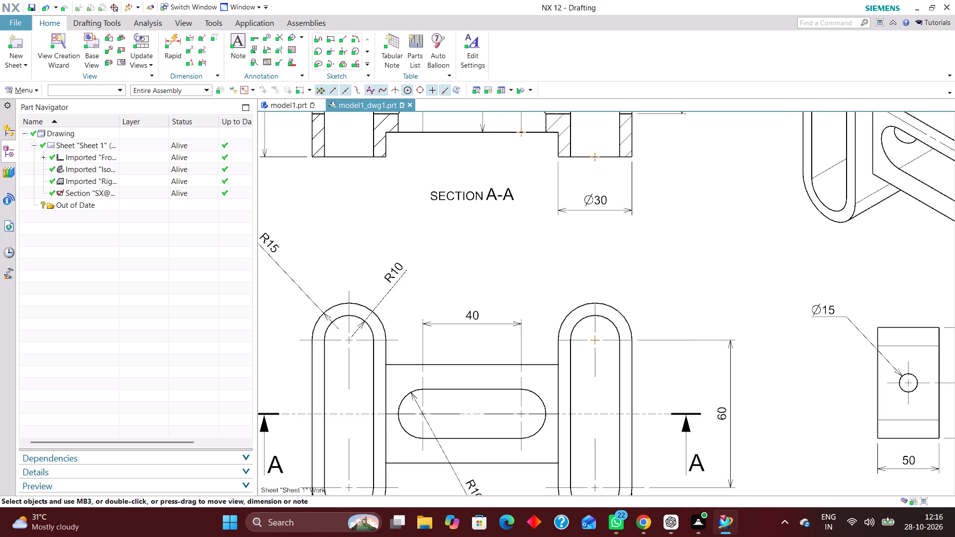
{"action": "double_click", "coordinate": [395, 283]}
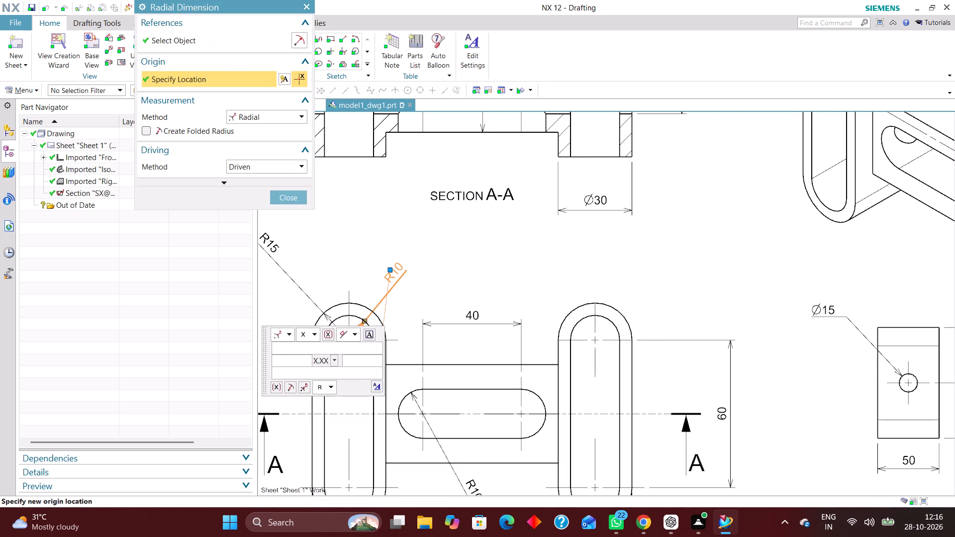
{"action": "left_click", "coordinate": [376, 386]}
{"action": "left_click", "coordinate": [397, 56]}
{"action": "left_click", "coordinate": [400, 73]}
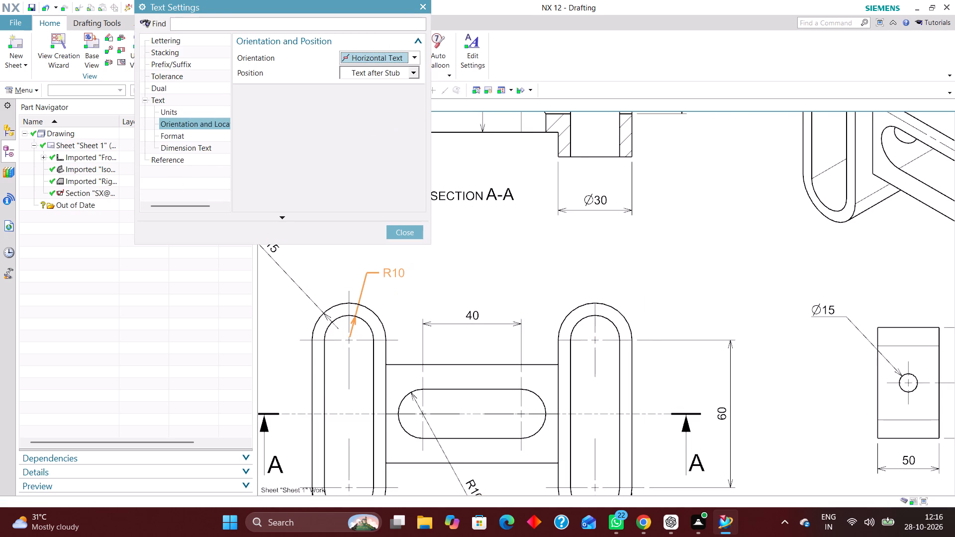
{"action": "left_click", "coordinate": [404, 76]}
{"action": "left_click", "coordinate": [393, 95]}
{"action": "left_click", "coordinate": [409, 231]}
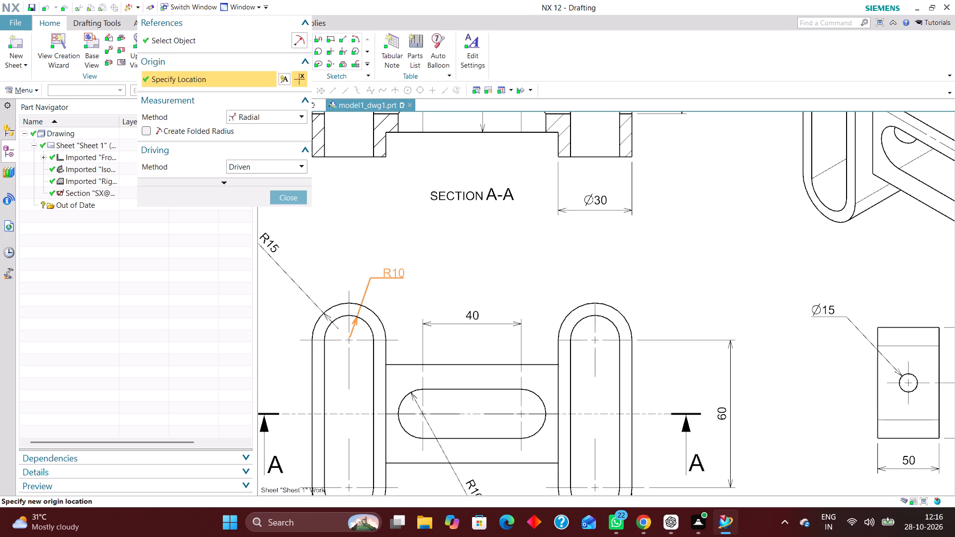
{"action": "left_click", "coordinate": [295, 198]}
{"action": "left_click_drag", "start_coordinate": [401, 274], "coordinate": [421, 279]}
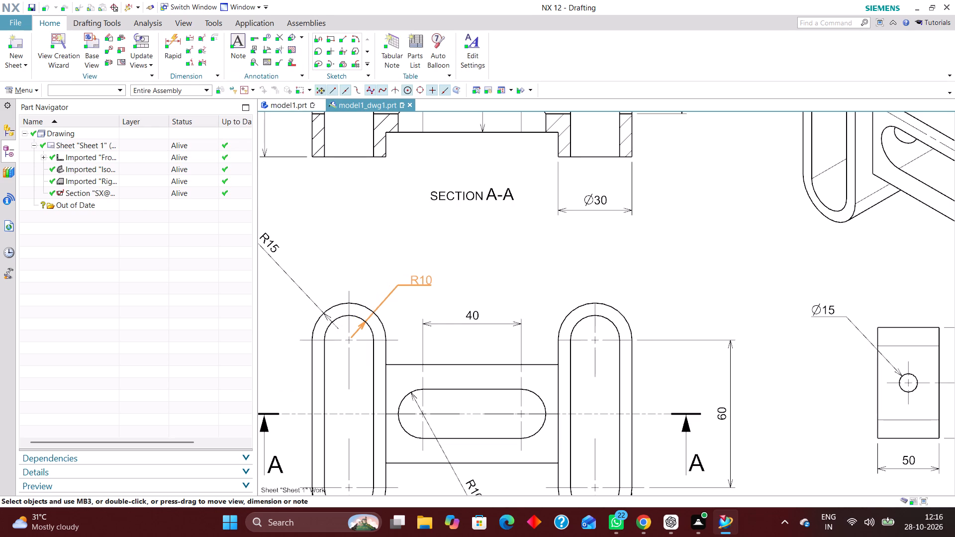
{"action": "left_click_drag", "start_coordinate": [421, 279], "coordinate": [422, 277]}
Set the left flange's R15 dimension in the front view to horizontal text above the stub, and lower it slightly towards the flange.
{"action": "scroll", "coordinate": [547, 280], "scroll_direction": "down", "scroll_amount": 3}
{"action": "scroll", "coordinate": [406, 281], "scroll_direction": "up", "scroll_amount": 3}
{"action": "double_click", "coordinate": [412, 254]}
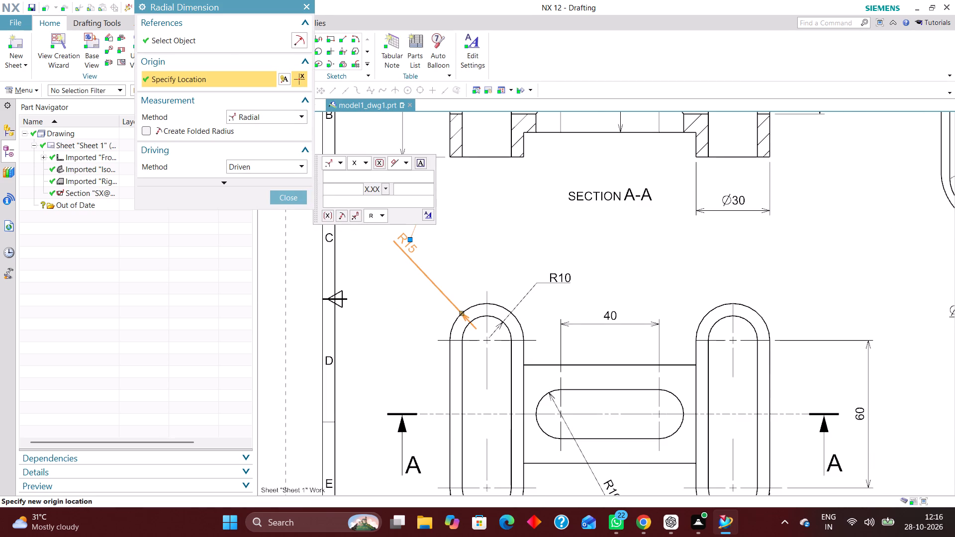
{"action": "left_click", "coordinate": [427, 215]}
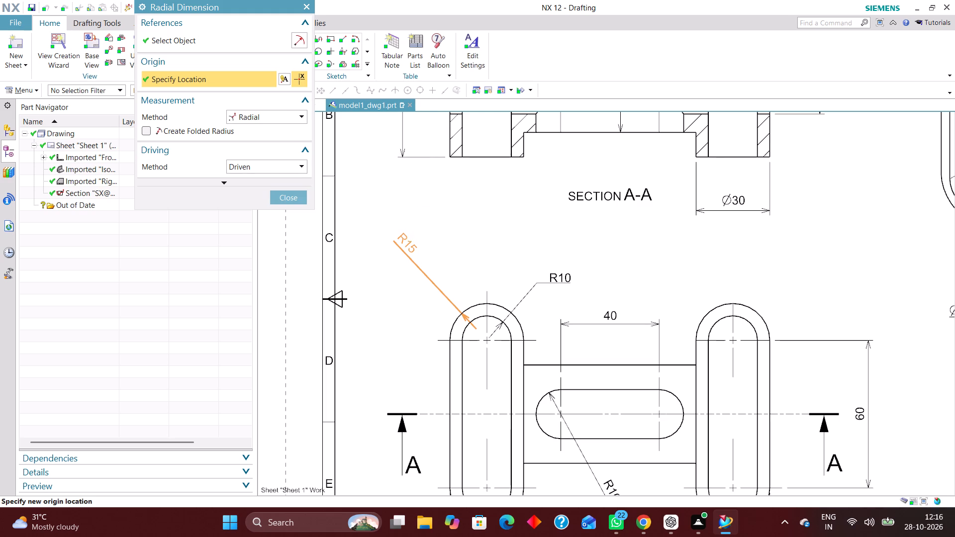
{"action": "left_click", "coordinate": [404, 62]}
{"action": "left_click", "coordinate": [401, 73]}
{"action": "left_click", "coordinate": [405, 75]}
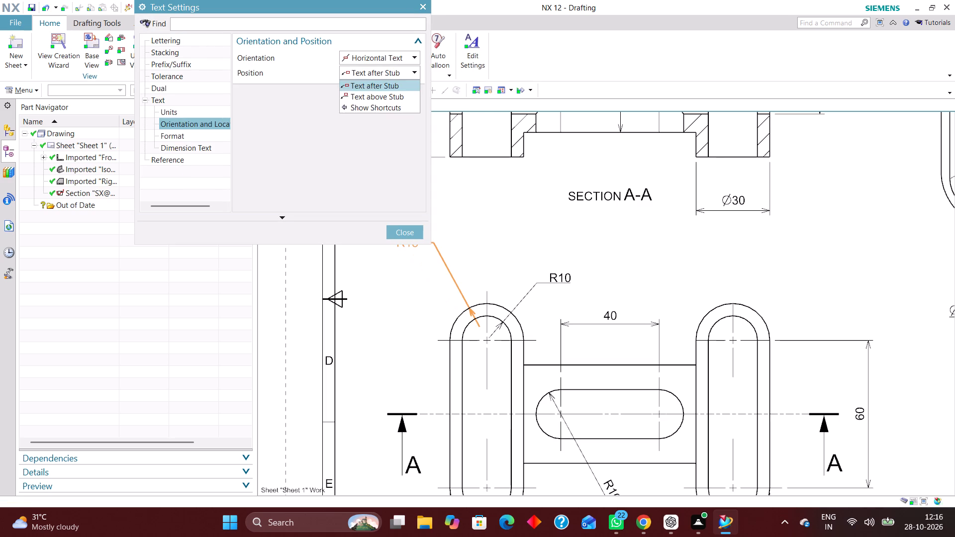
{"action": "left_click", "coordinate": [405, 95]}
{"action": "left_click", "coordinate": [405, 233]}
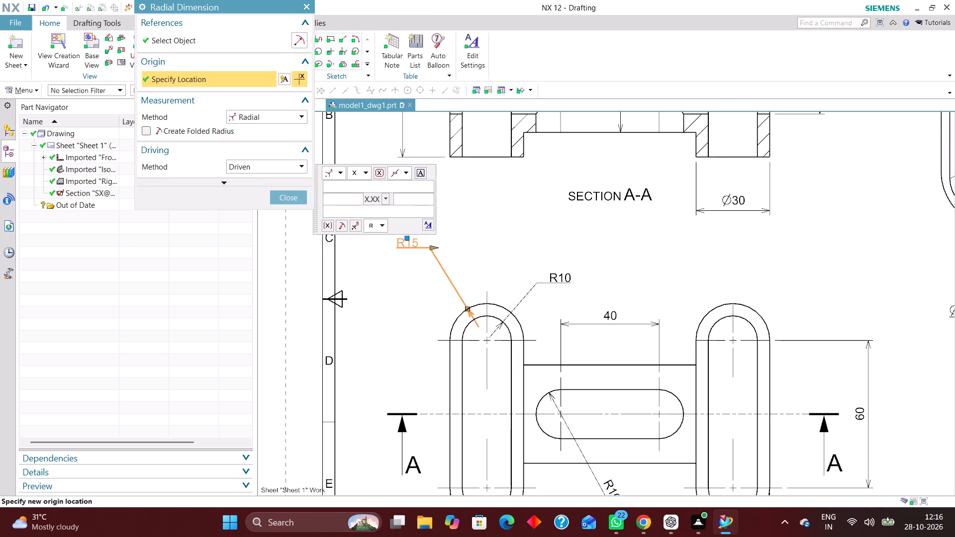
{"action": "left_click", "coordinate": [292, 194]}
{"action": "left_click_drag", "start_coordinate": [416, 247], "coordinate": [411, 263]}
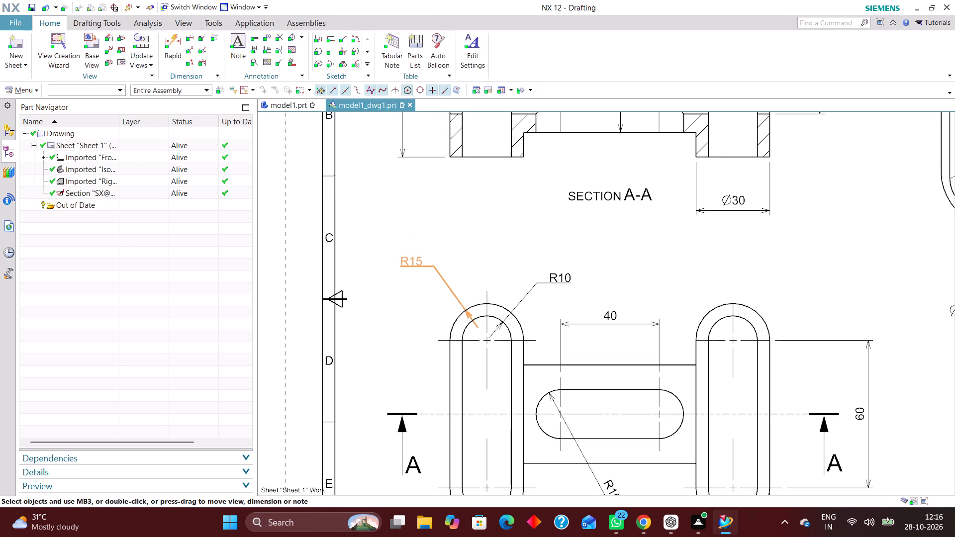
{"action": "left_click_drag", "start_coordinate": [411, 263], "coordinate": [410, 267]}
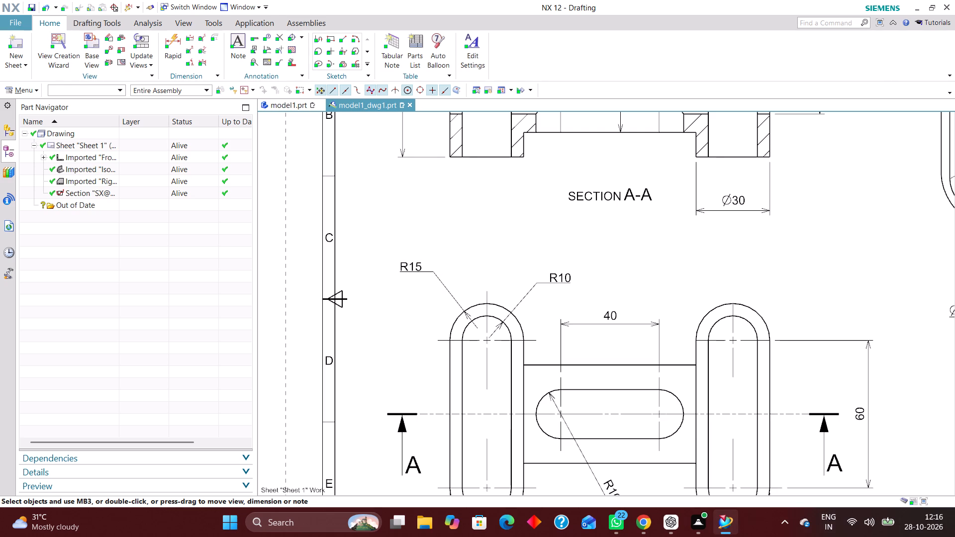
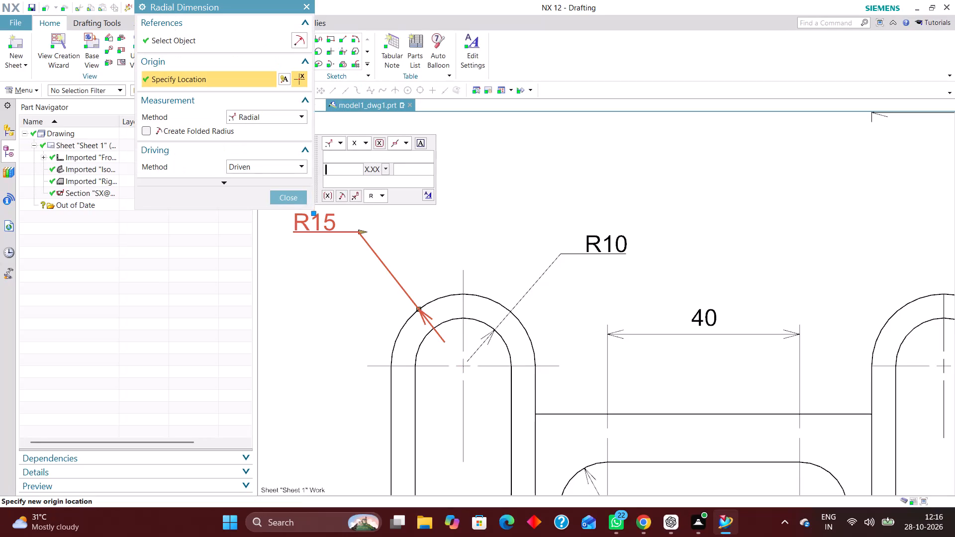
Set the left flange's R15 dimension arrow to point from outside and extend its leader line to the arc centre.
{"action": "left_click", "coordinate": [417, 309]}
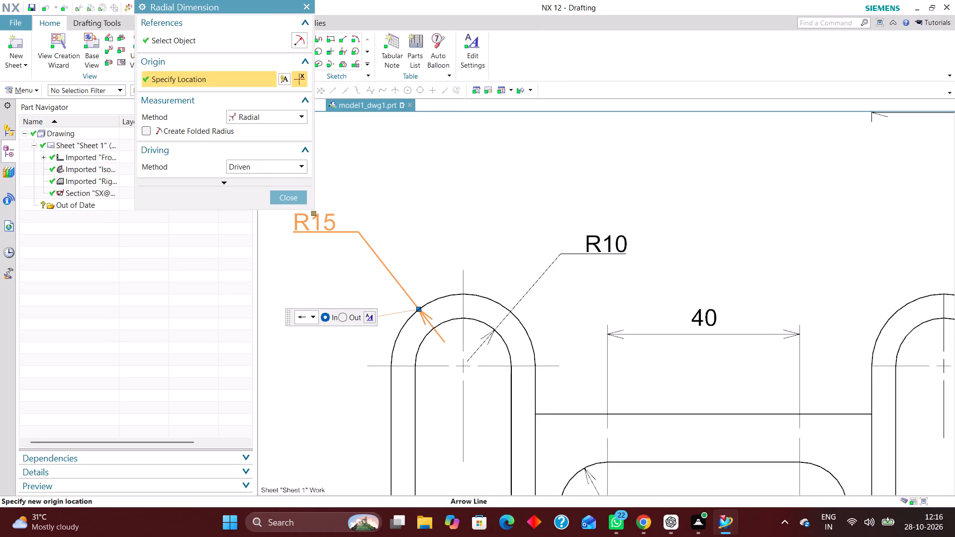
{"action": "left_click", "coordinate": [341, 318]}
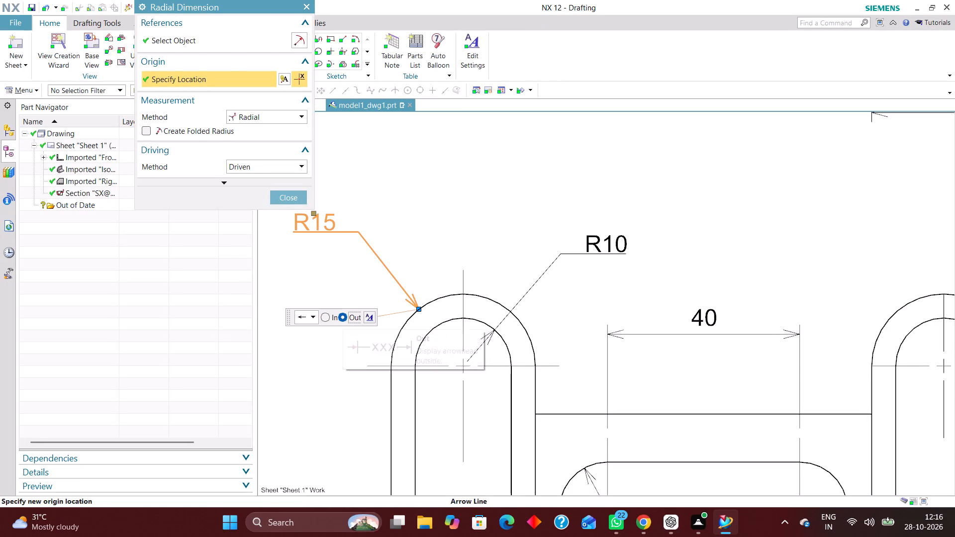
{"action": "left_click", "coordinate": [295, 198]}
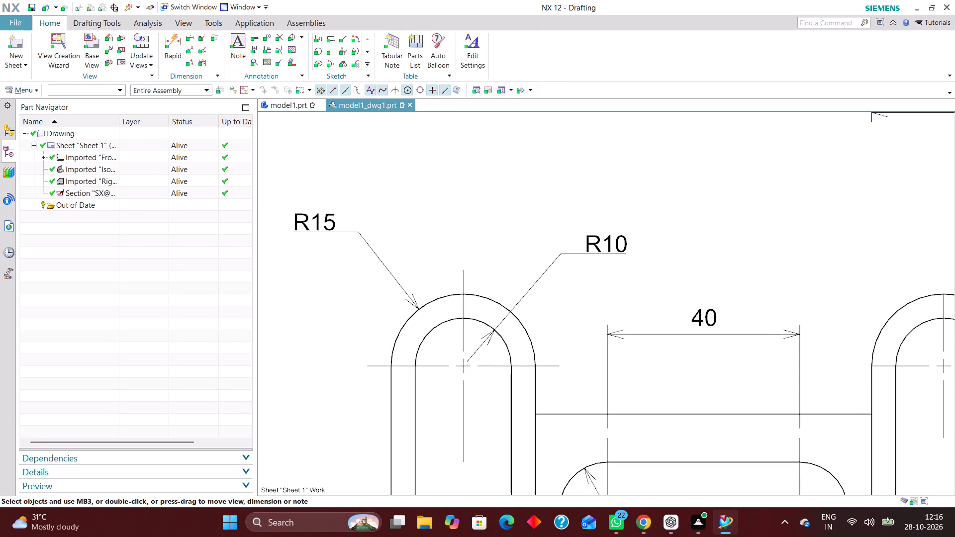
{"action": "double_click", "coordinate": [410, 299]}
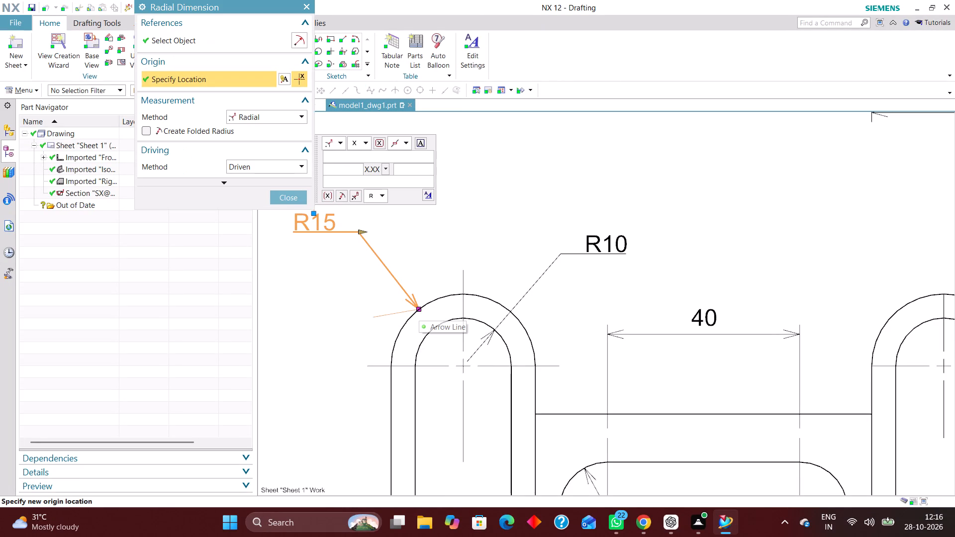
{"action": "left_click", "coordinate": [356, 196]}
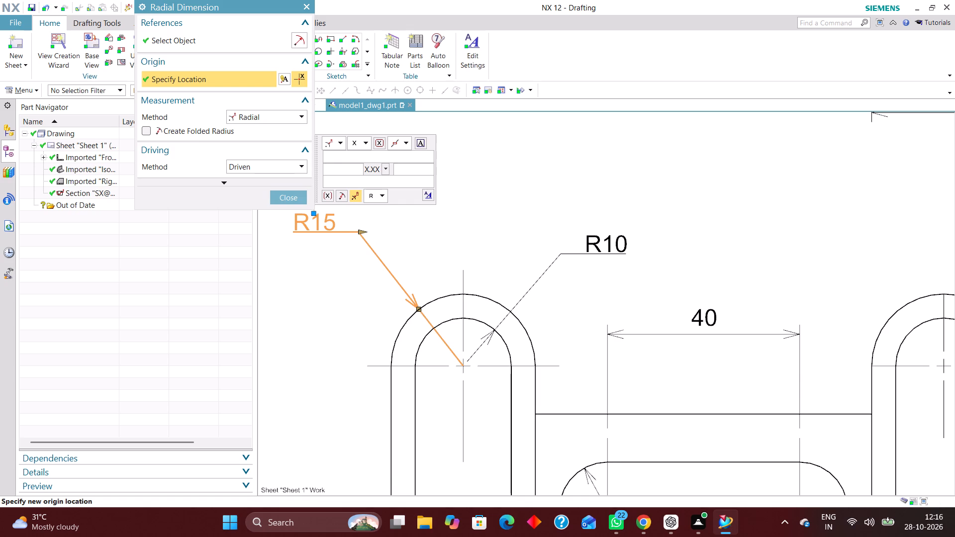
{"action": "left_click", "coordinate": [294, 196]}
Set the slot's R10 dimension in the front view to horizontal text above the stub.
{"action": "scroll", "coordinate": [398, 226], "scroll_direction": "down", "scroll_amount": 2}
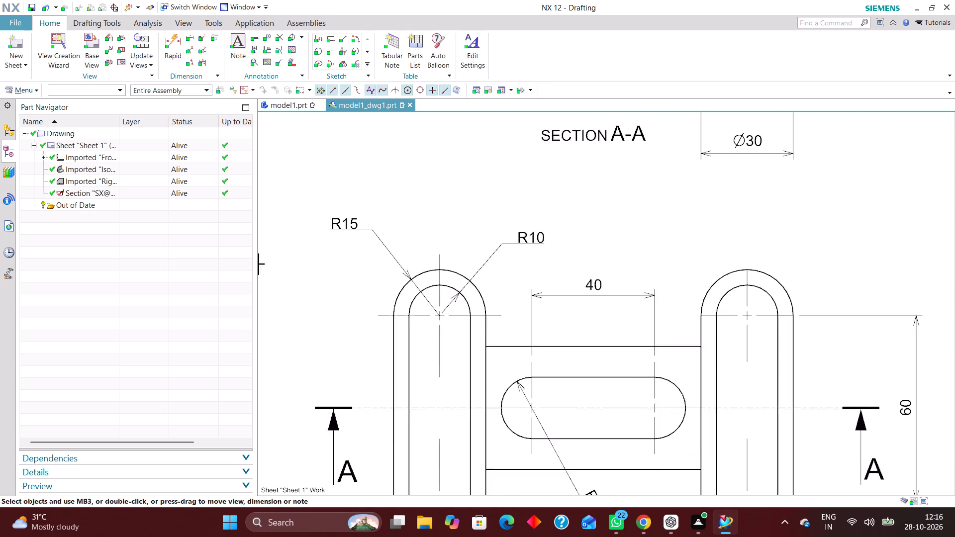
{"action": "scroll", "coordinate": [396, 226], "scroll_direction": "down", "scroll_amount": 3}
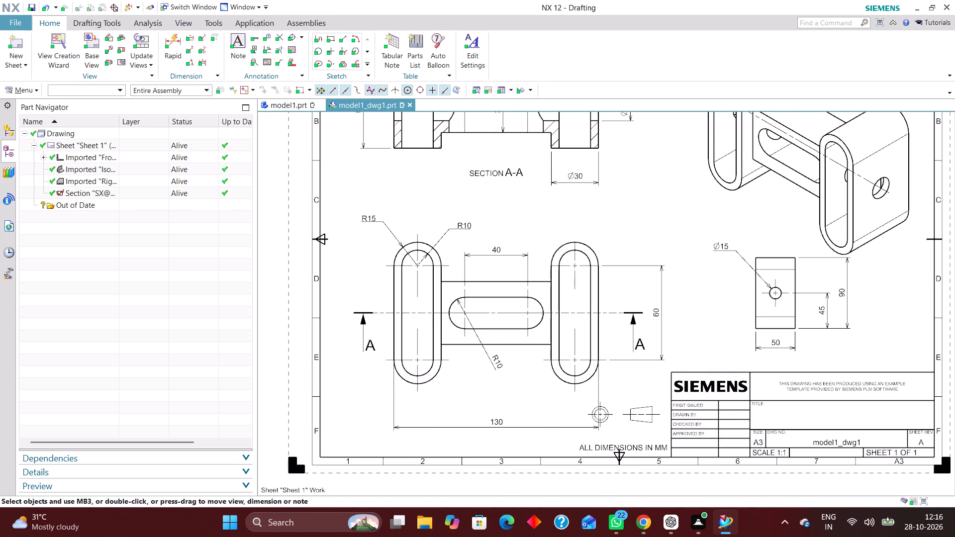
{"action": "scroll", "coordinate": [592, 339], "scroll_direction": "down", "scroll_amount": 2}
{"action": "scroll", "coordinate": [594, 267], "scroll_direction": "up", "scroll_amount": 2}
{"action": "double_click", "coordinate": [492, 405]}
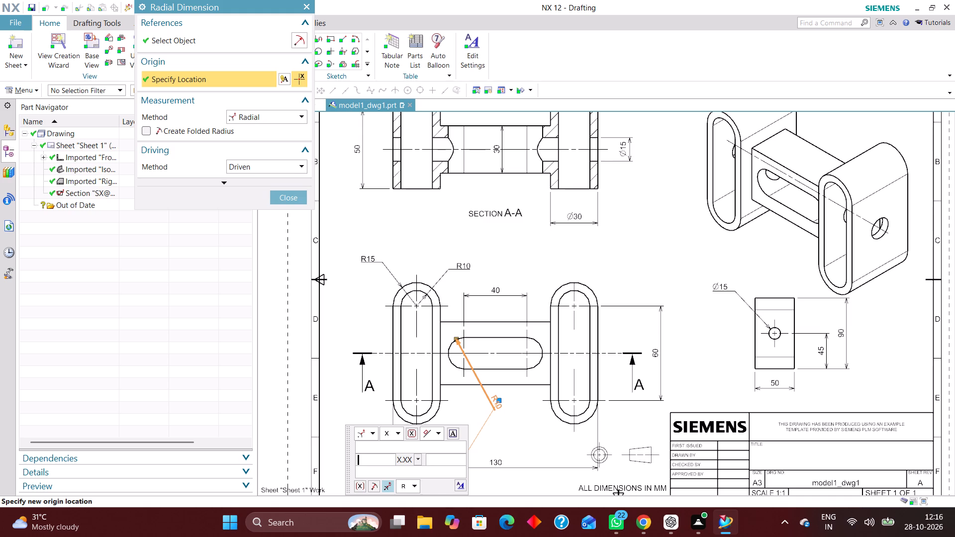
{"action": "left_click", "coordinate": [462, 484]}
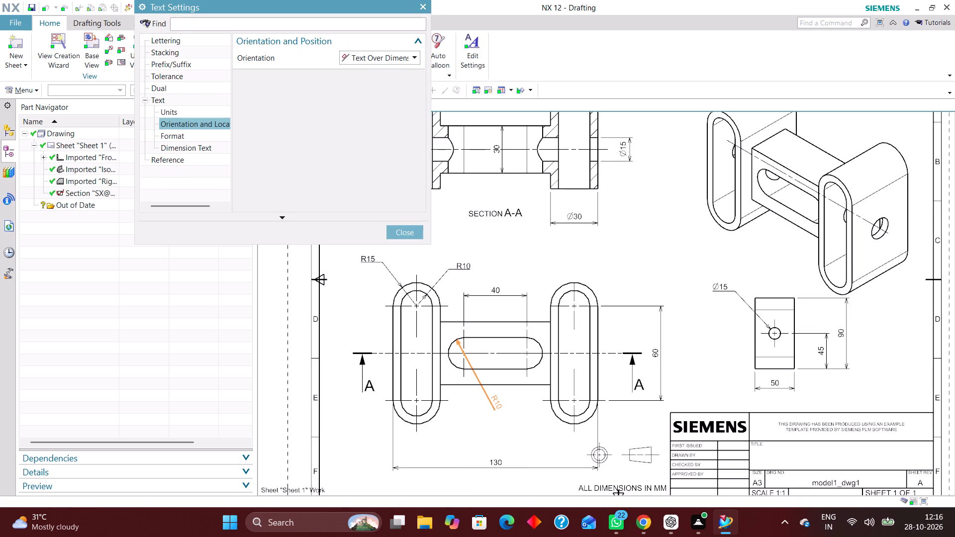
{"action": "left_click", "coordinate": [387, 60]}
{"action": "left_click", "coordinate": [387, 73]}
{"action": "left_click", "coordinate": [392, 75]}
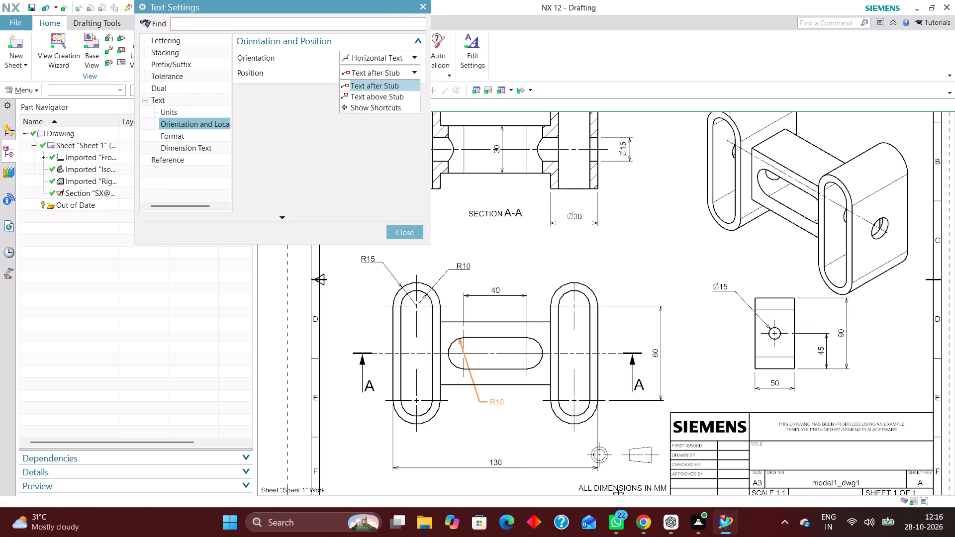
{"action": "left_click", "coordinate": [392, 97]}
{"action": "left_click", "coordinate": [412, 235]}
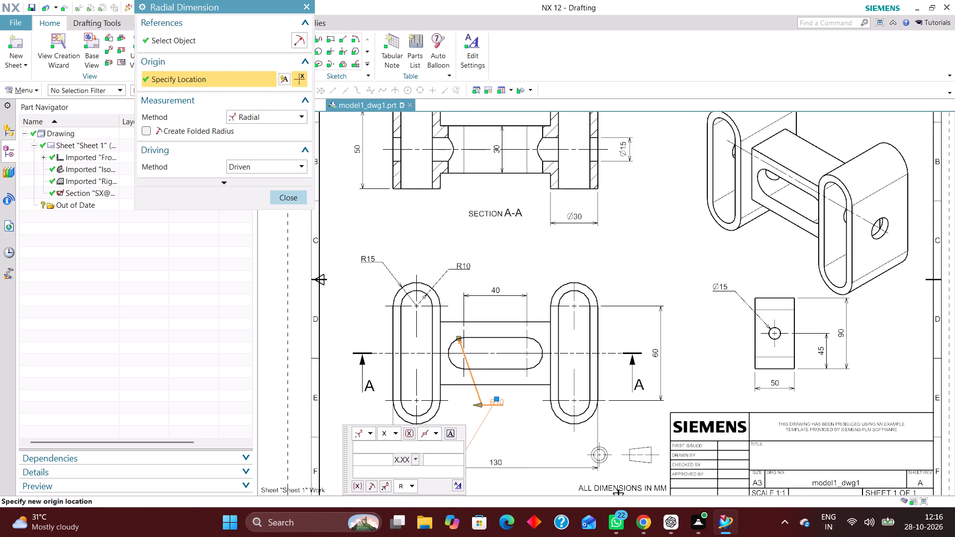
{"action": "left_click", "coordinate": [300, 198]}
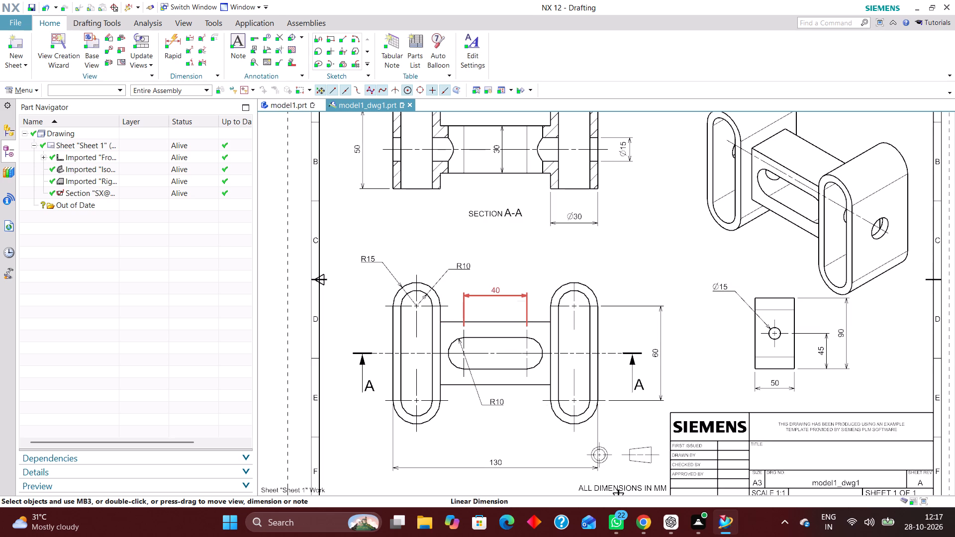
Add a rapid dimension for the height of the front view's slot, placing it inside the slot.
{"action": "left_click", "coordinate": [174, 36]}
{"action": "scroll", "coordinate": [502, 358], "scroll_direction": "up", "scroll_amount": 3}
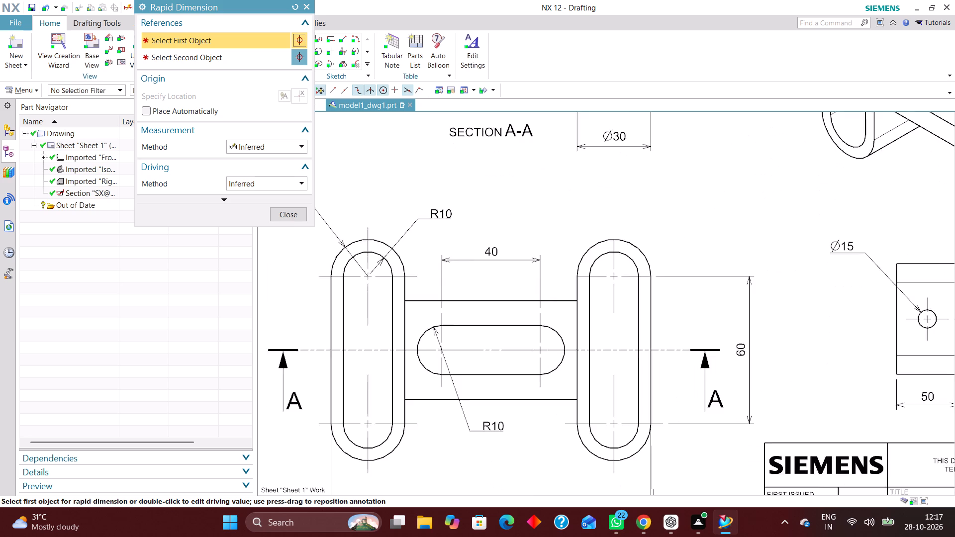
{"action": "left_click", "coordinate": [488, 378]}
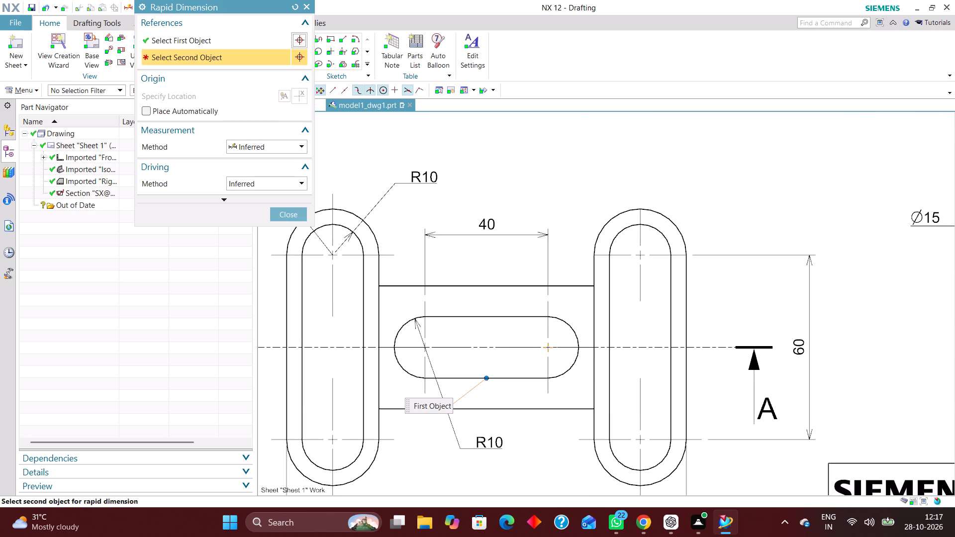
{"action": "left_click", "coordinate": [491, 316]}
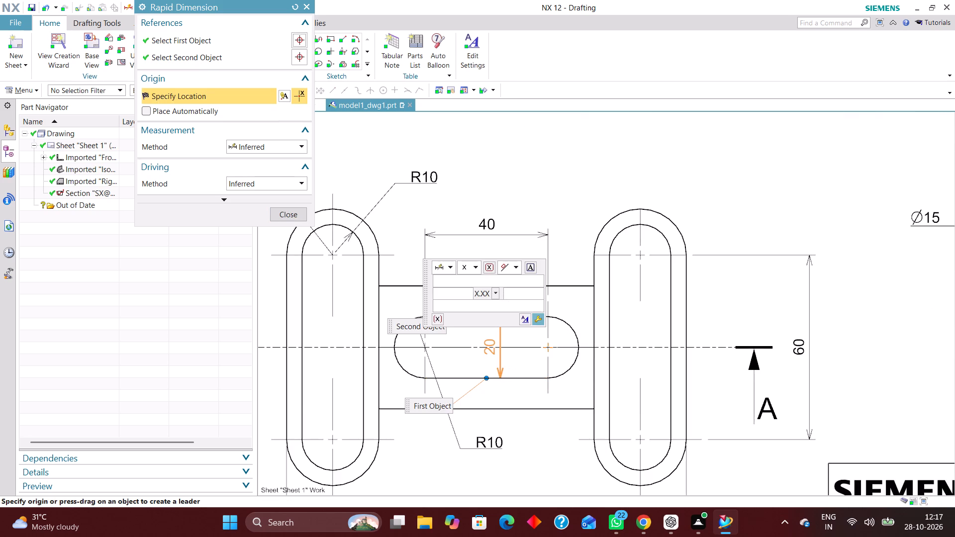
{"action": "left_click", "coordinate": [492, 340]}
{"action": "left_click", "coordinate": [290, 219]}
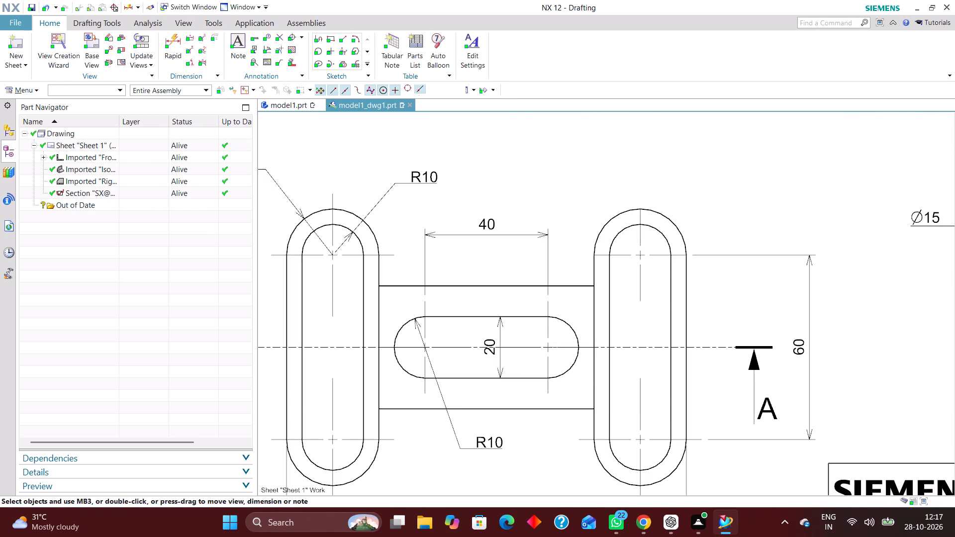
Change the drawing sheet's projection to first angle.
{"action": "scroll", "coordinate": [501, 327], "scroll_direction": "down", "scroll_amount": 5}
{"action": "scroll", "coordinate": [529, 301], "scroll_direction": "up", "scroll_amount": 1}
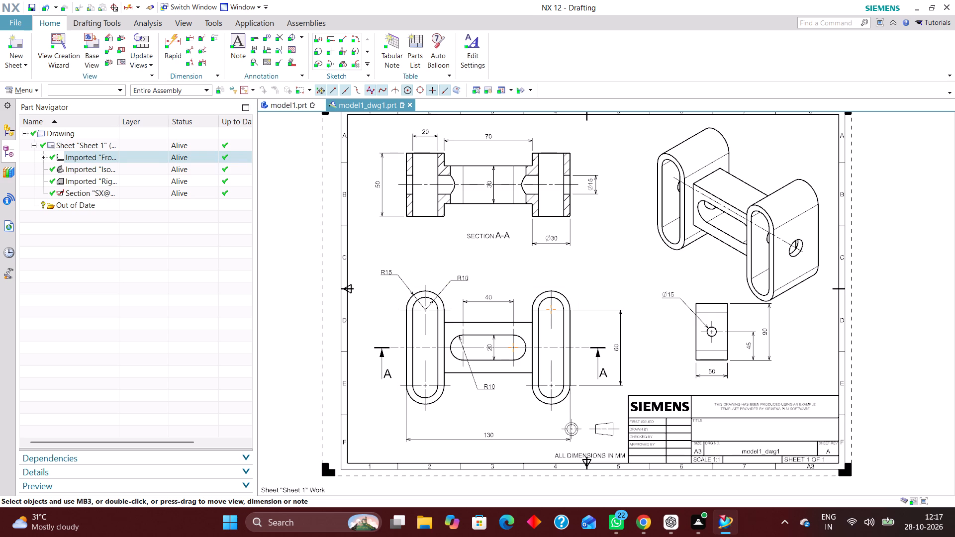
{"action": "right_click_drag", "start_coordinate": [608, 215], "coordinate": [606, 271]}
{"action": "right_click_drag", "start_coordinate": [676, 178], "coordinate": [682, 216]}
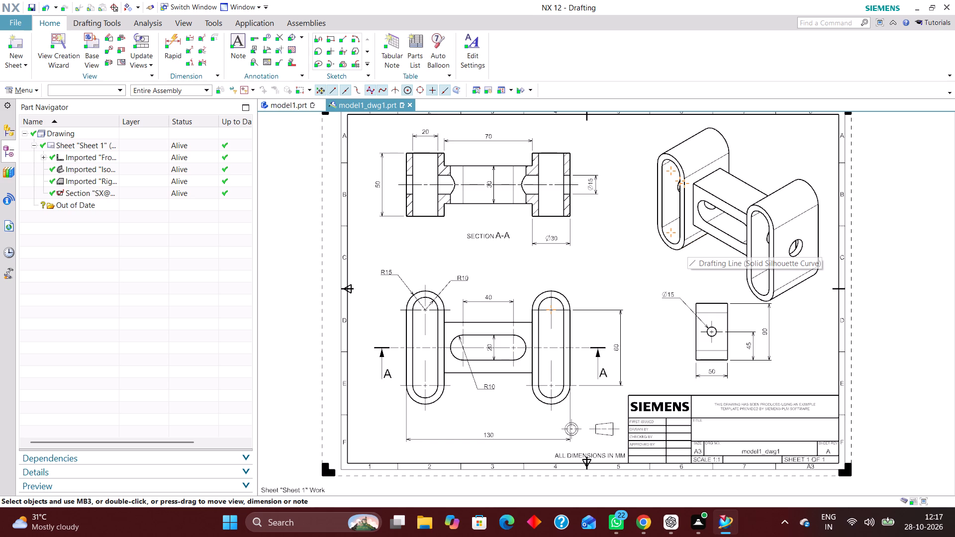
{"action": "right_click", "coordinate": [319, 345]}
{"action": "left_click", "coordinate": [349, 239]}
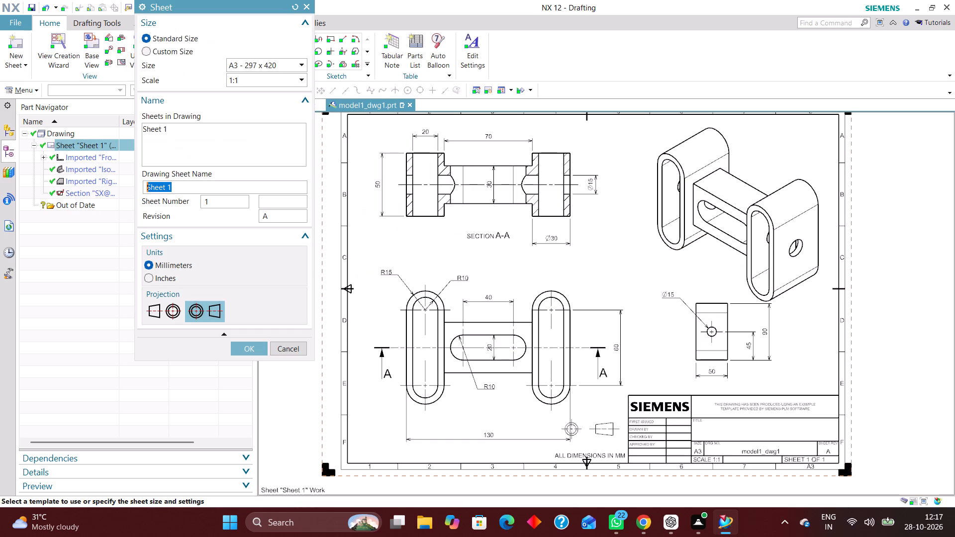
{"action": "left_click", "coordinate": [172, 310]}
{"action": "left_click", "coordinate": [254, 351]}
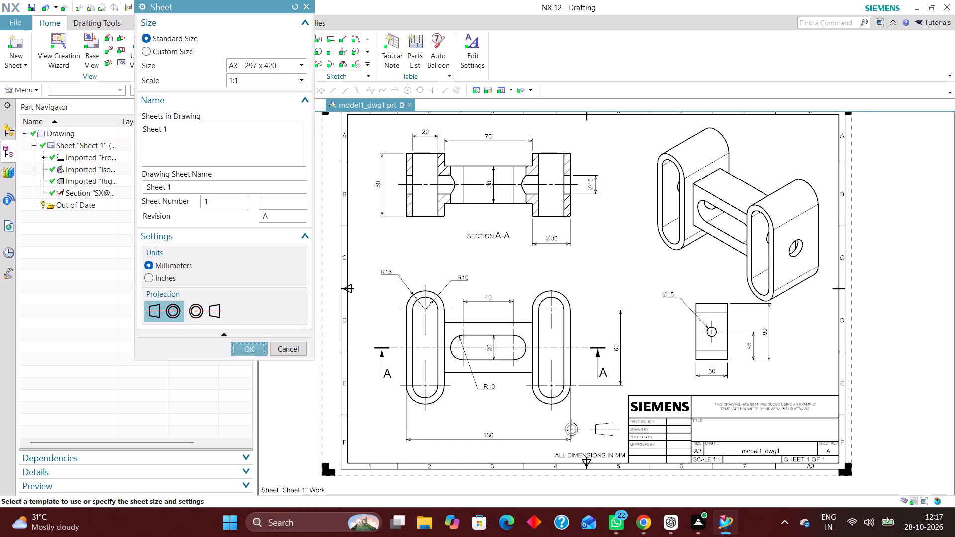
Shift the front view, together with its aligned section view, slightly left on the sheet.
{"action": "scroll", "coordinate": [339, 284], "scroll_direction": "down", "scroll_amount": 3}
{"action": "scroll", "coordinate": [405, 290], "scroll_direction": "up", "scroll_amount": 3}
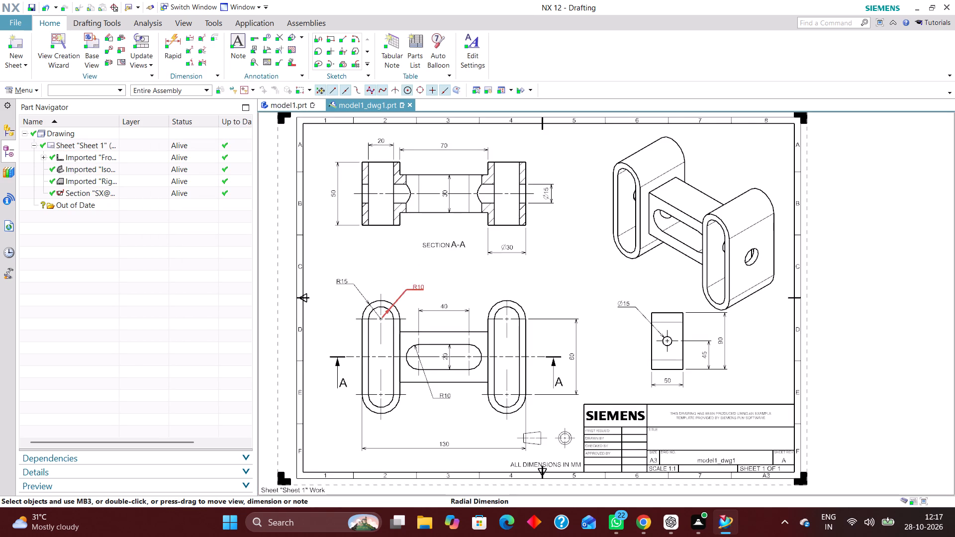
{"action": "scroll", "coordinate": [399, 265], "scroll_direction": "down", "scroll_amount": 2}
{"action": "scroll", "coordinate": [505, 358], "scroll_direction": "up", "scroll_amount": 5}
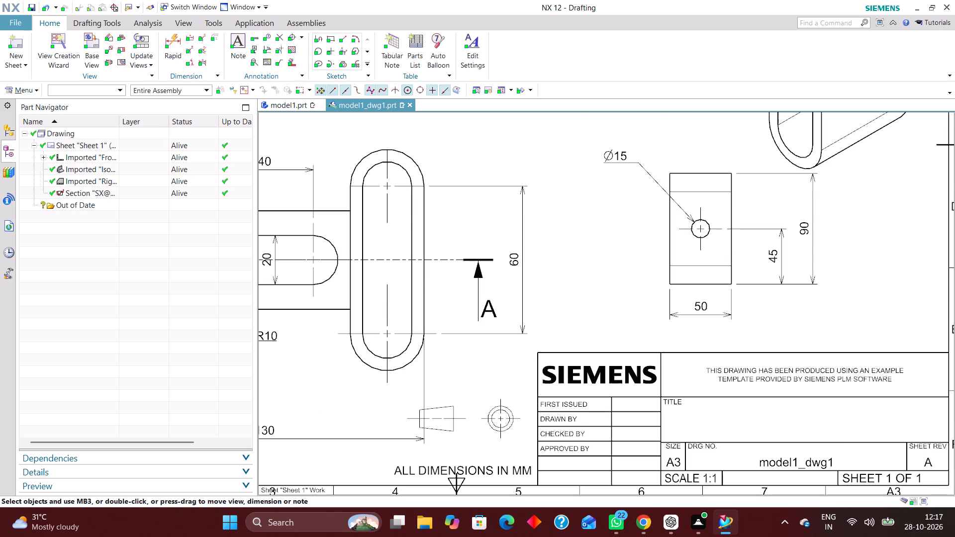
{"action": "scroll", "coordinate": [534, 383], "scroll_direction": "down", "scroll_amount": 3}
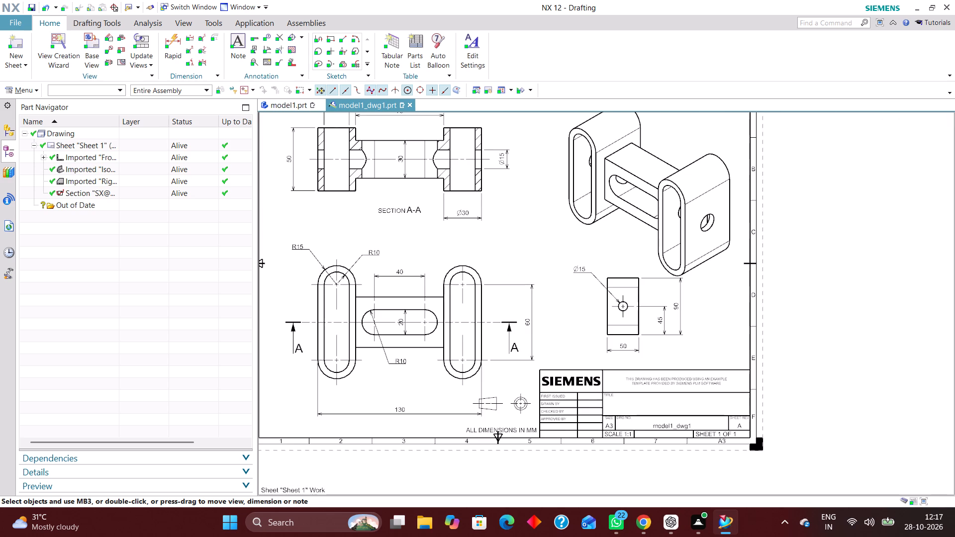
{"action": "left_click", "coordinate": [435, 272]}
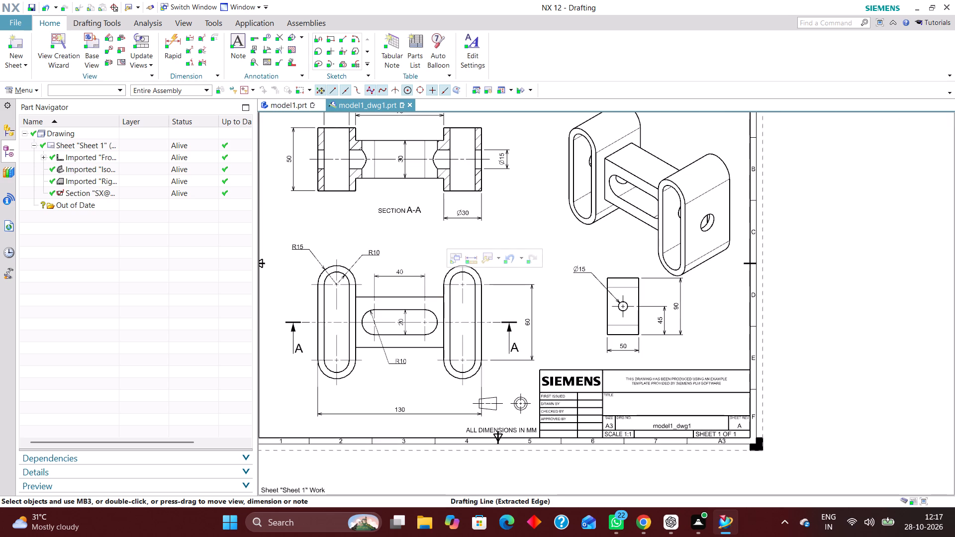
{"action": "left_click_drag", "start_coordinate": [489, 333], "coordinate": [478, 334]}
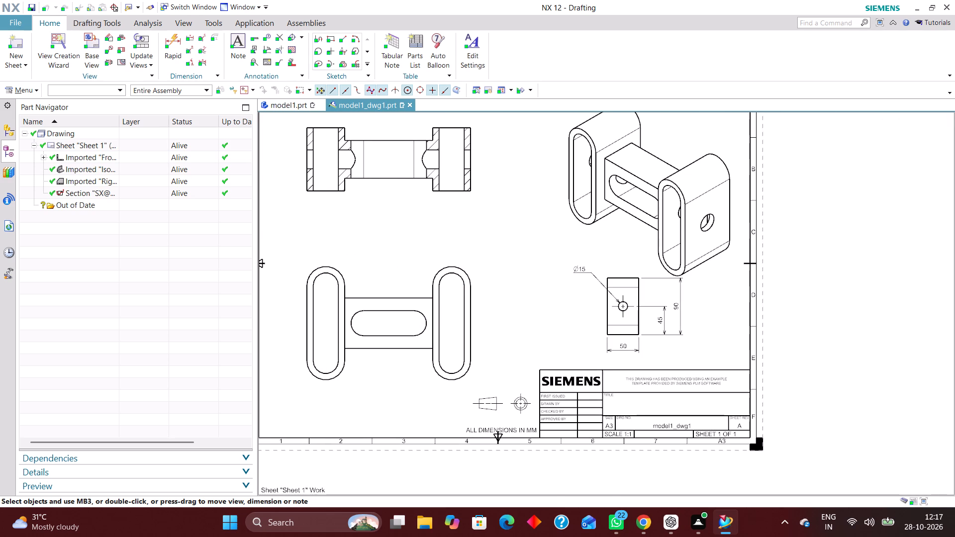
{"action": "left_click_drag", "start_coordinate": [478, 334], "coordinate": [478, 335]}
Move the right view left and slightly up, away from the sheet's right border.
{"action": "scroll", "coordinate": [567, 339], "scroll_direction": "down", "scroll_amount": 3}
{"action": "scroll", "coordinate": [566, 317], "scroll_direction": "up", "scroll_amount": 1}
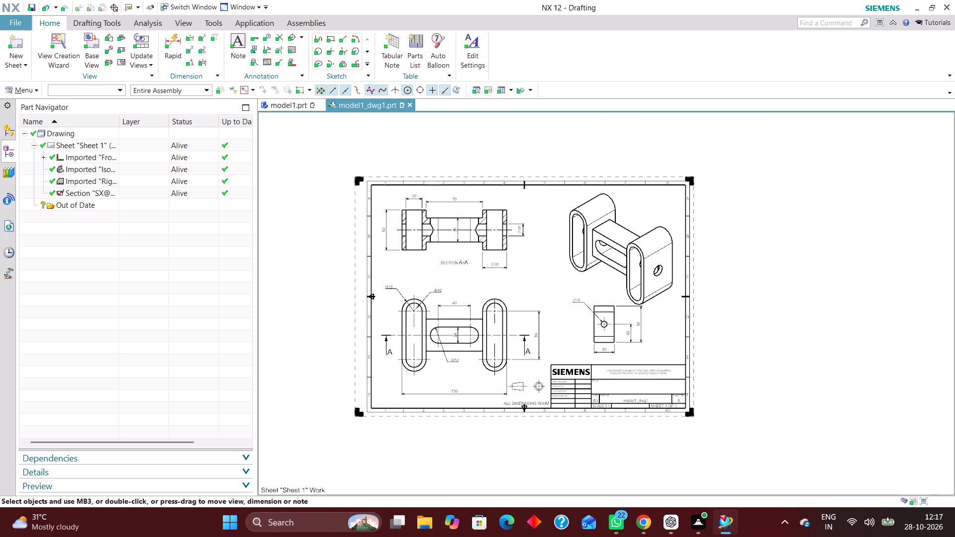
{"action": "scroll", "coordinate": [561, 360], "scroll_direction": "up", "scroll_amount": 3}
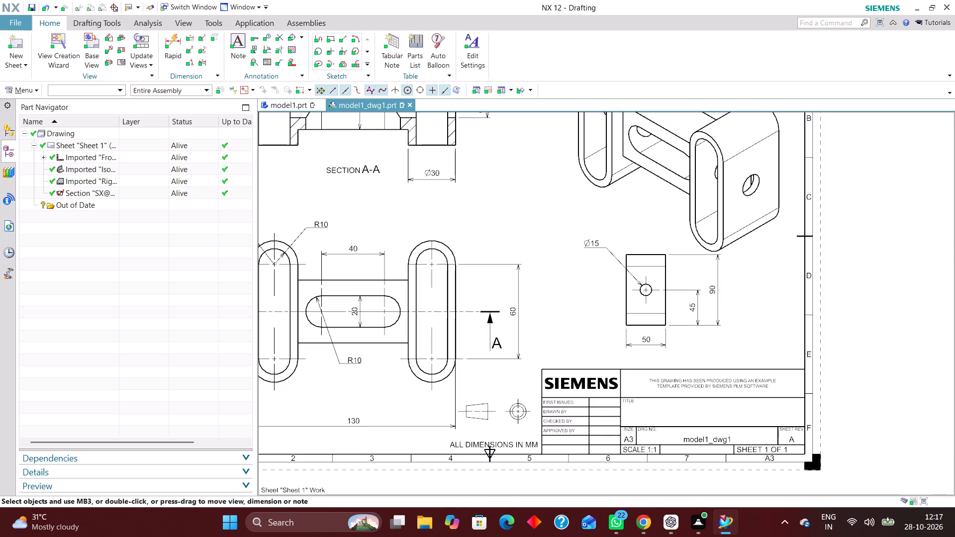
{"action": "right_click_drag", "start_coordinate": [562, 282], "coordinate": [548, 340]}
{"action": "right_click_drag", "start_coordinate": [569, 326], "coordinate": [495, 370]}
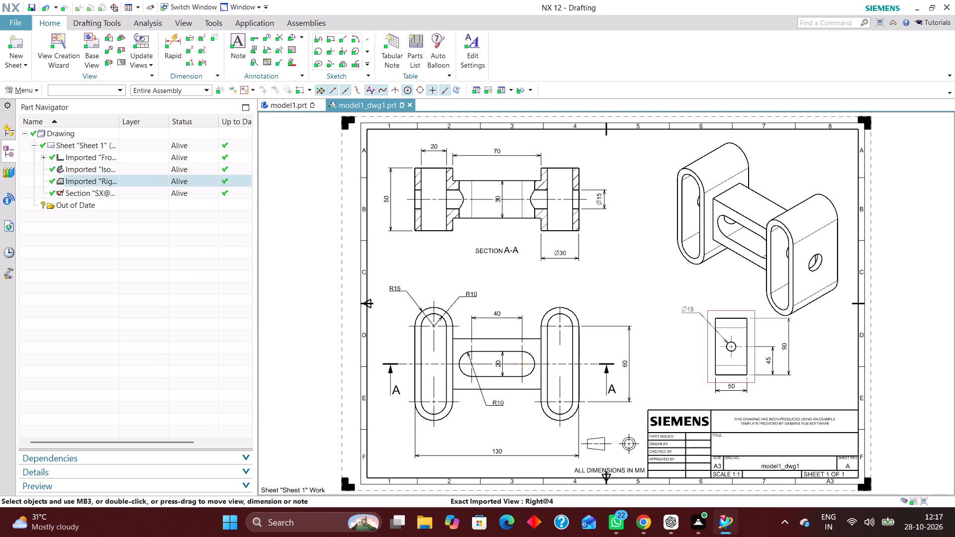
{"action": "left_click_drag", "start_coordinate": [709, 342], "coordinate": [682, 340]}
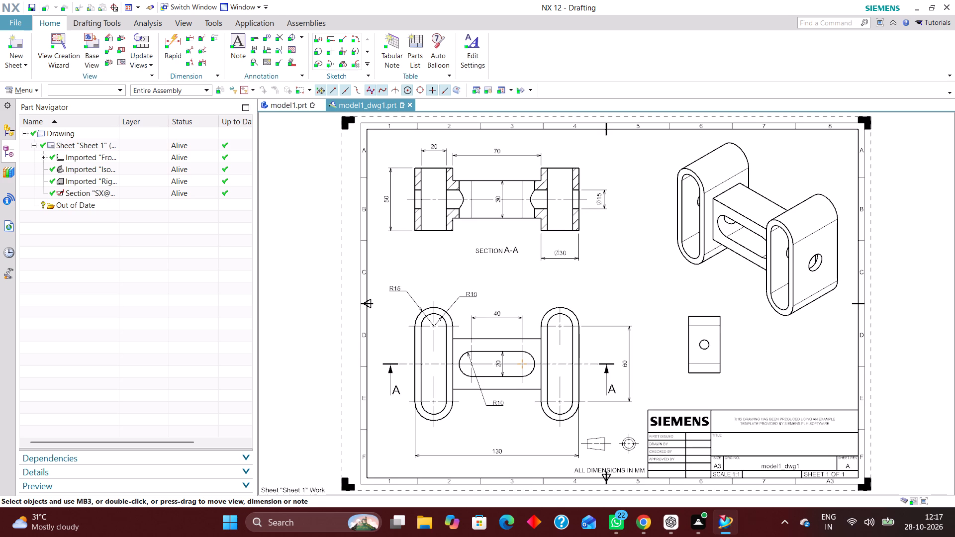
{"action": "left_click_drag", "start_coordinate": [682, 340], "coordinate": [679, 339]}
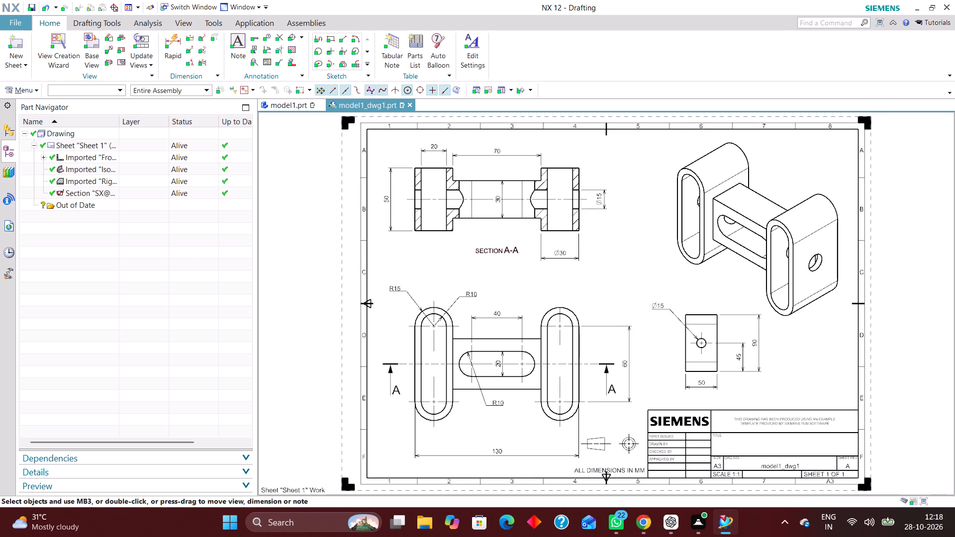
Show a view label below the isometric view, with the view label type set to Name.
{"action": "right_click", "coordinate": [815, 325]}
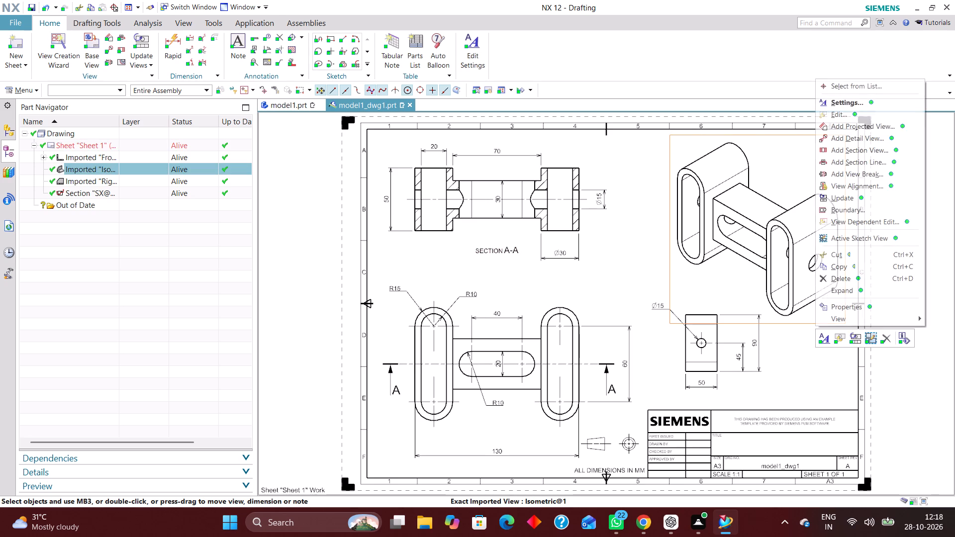
{"action": "left_click", "coordinate": [847, 102]}
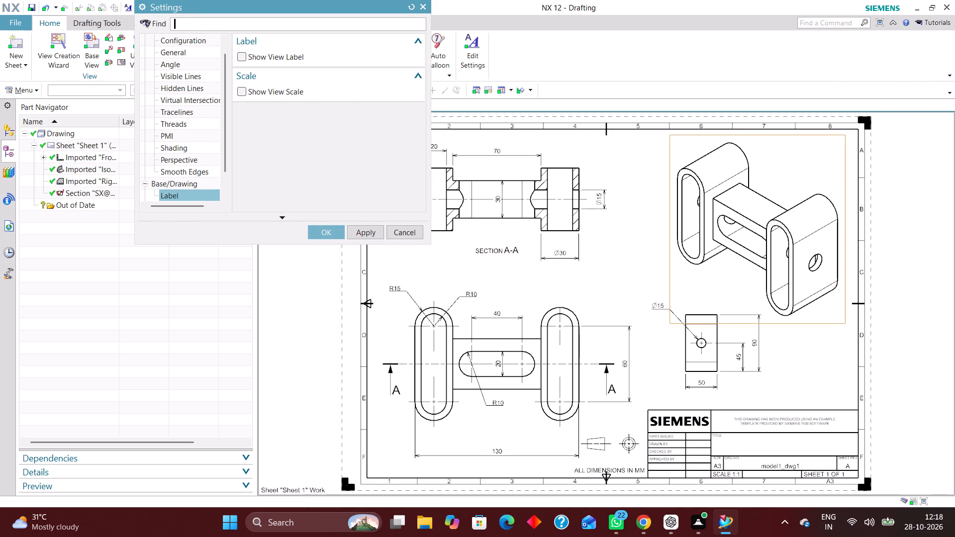
{"action": "left_click", "coordinate": [242, 54]}
{"action": "left_click", "coordinate": [362, 104]}
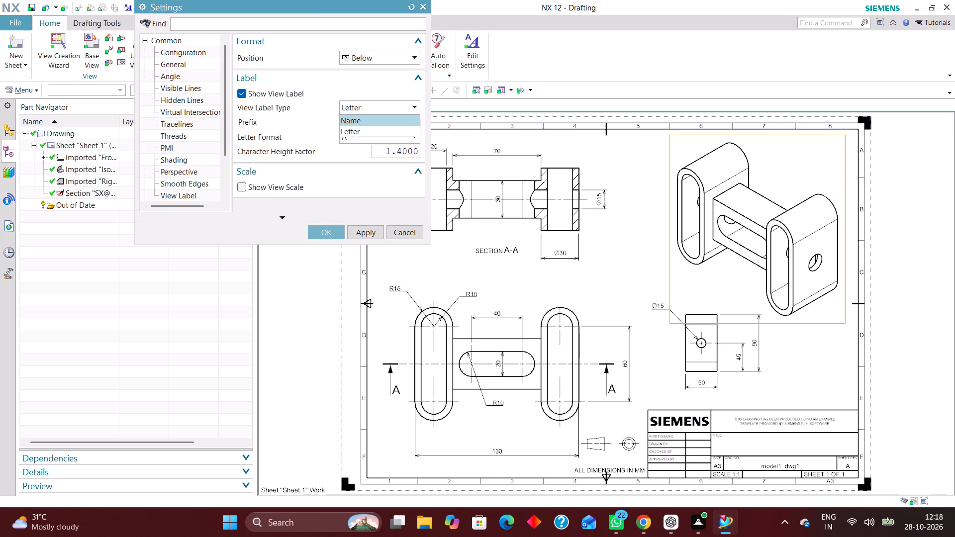
{"action": "left_click", "coordinate": [363, 117]}
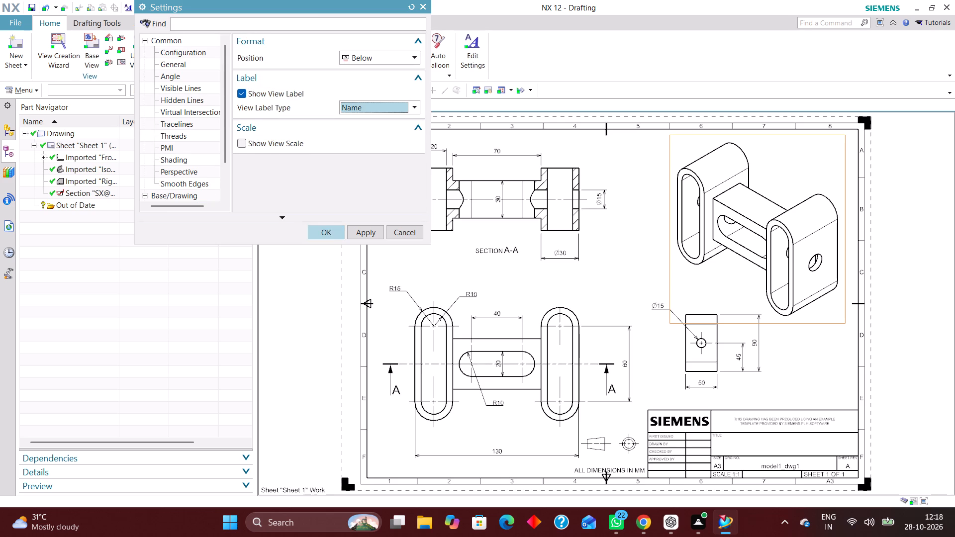
{"action": "left_click", "coordinate": [327, 232]}
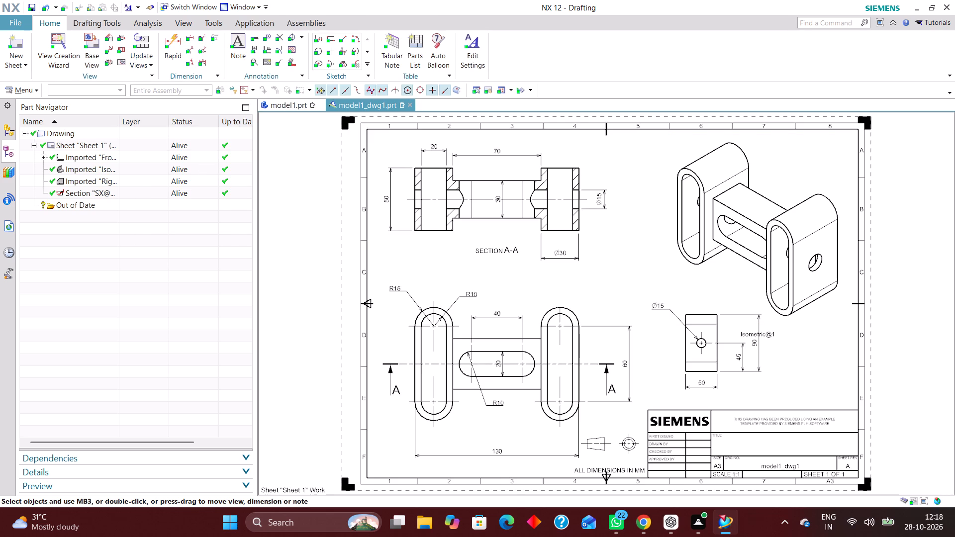
Move the isometric view's label into the clear space directly beneath the isometric view, above the right view.
{"action": "left_click_drag", "start_coordinate": [771, 338], "coordinate": [721, 284]}
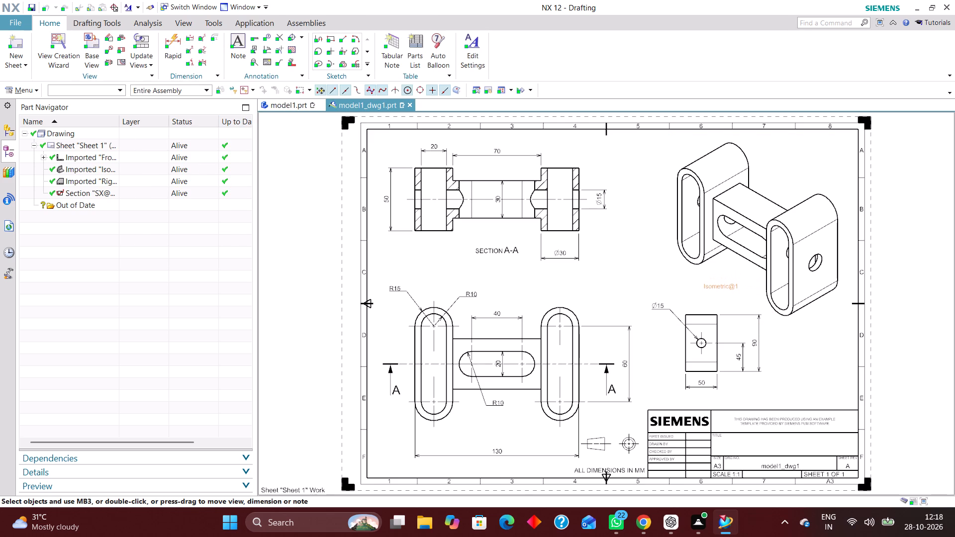
{"action": "left_click_drag", "start_coordinate": [721, 284], "coordinate": [734, 282]}
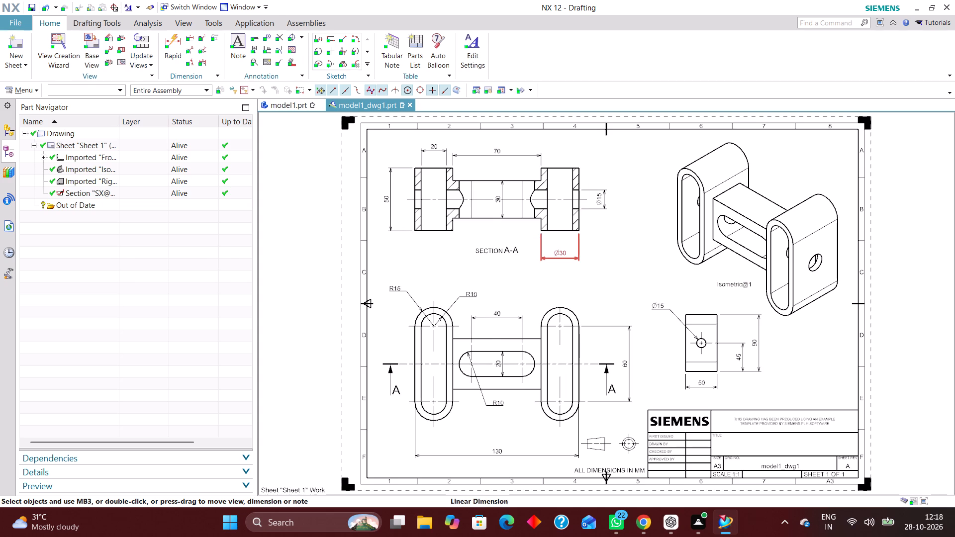
Change the section view's label type to Name, keeping the label below the view.
{"action": "right_click", "coordinate": [446, 244]}
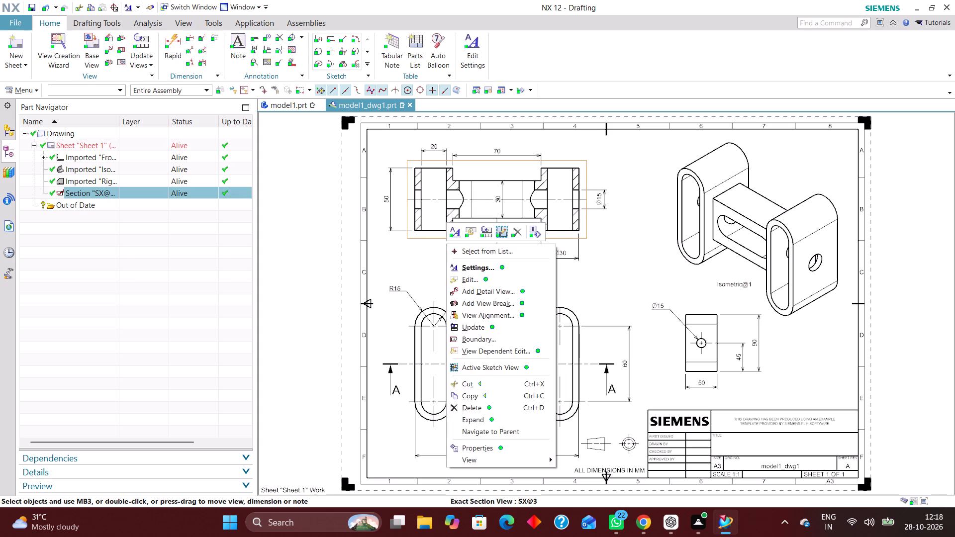
{"action": "left_click", "coordinate": [471, 268]}
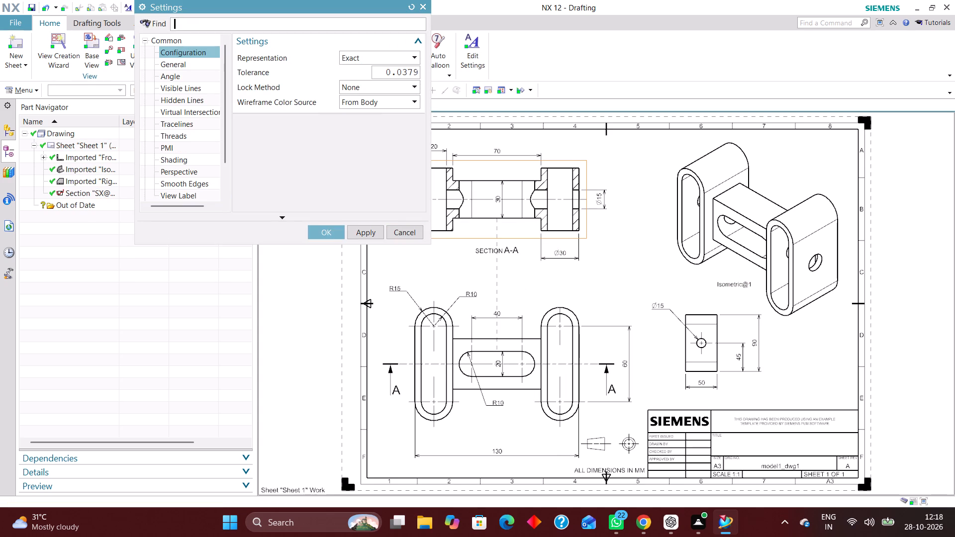
{"action": "scroll", "coordinate": [190, 166], "scroll_direction": "down", "scroll_amount": 5}
{"action": "left_click", "coordinate": [185, 172]}
{"action": "left_click", "coordinate": [196, 195]}
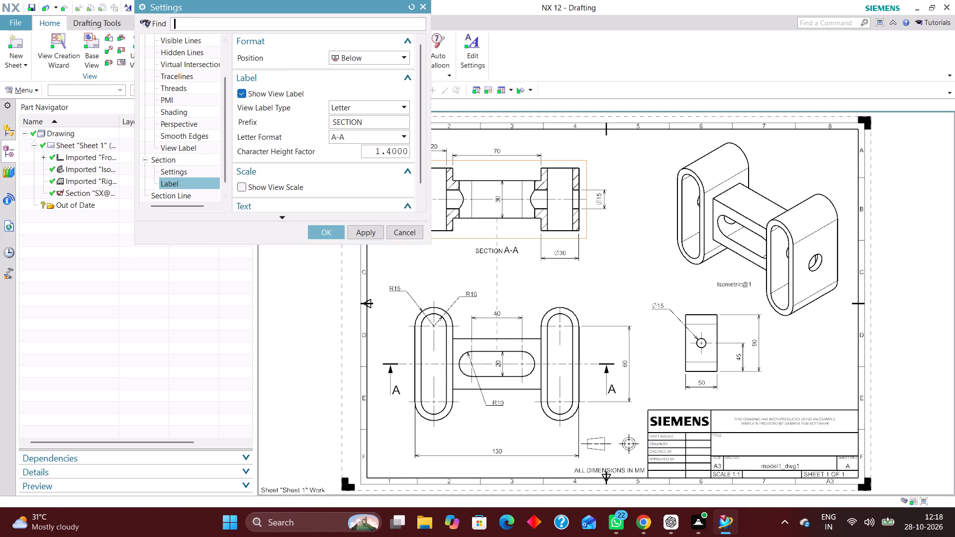
{"action": "left_click", "coordinate": [360, 104]}
{"action": "left_click", "coordinate": [358, 113]}
{"action": "left_click", "coordinate": [378, 110]}
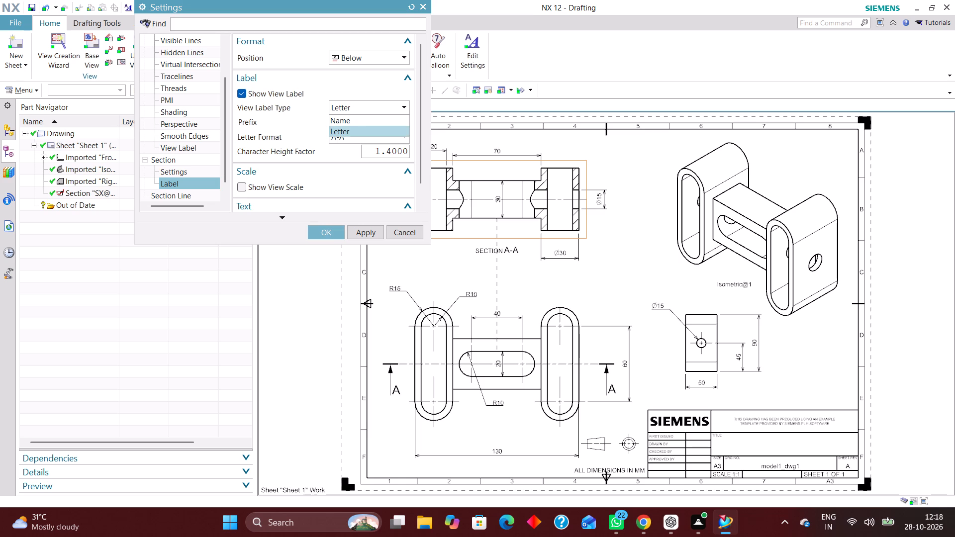
{"action": "left_click", "coordinate": [370, 123]}
{"action": "scroll", "coordinate": [364, 104], "scroll_direction": "down", "scroll_amount": 2}
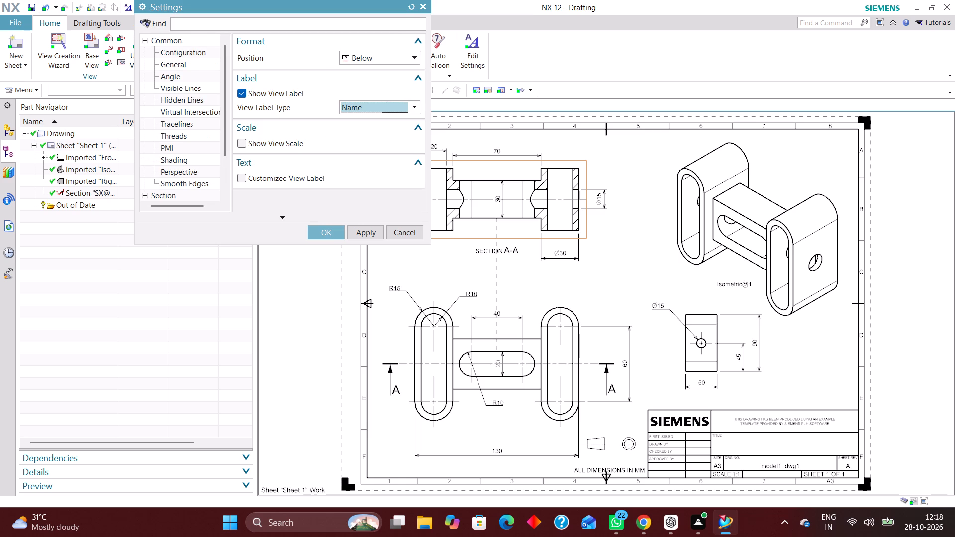
{"action": "left_click", "coordinate": [329, 231]}
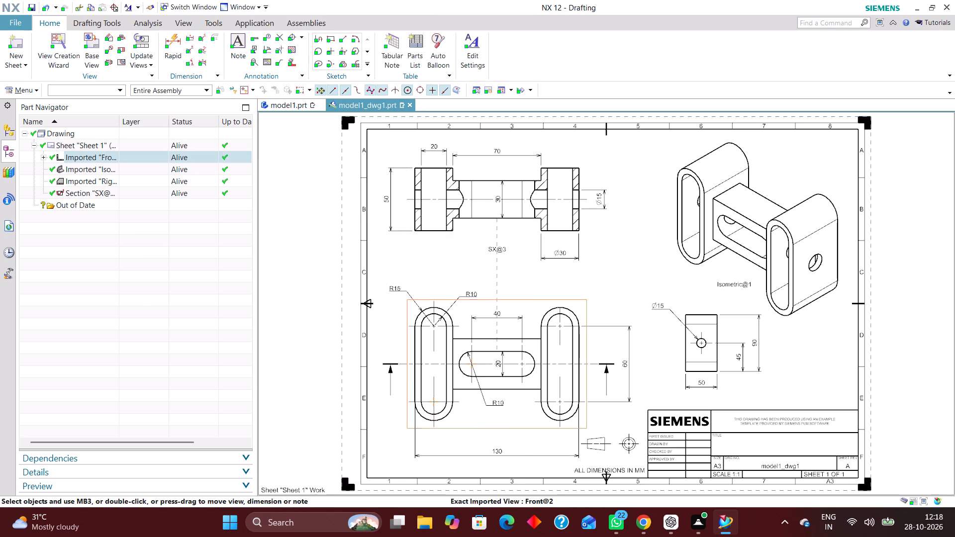
Show a view label below the front view, with the view label type set to Name.
{"action": "right_click", "coordinate": [421, 429]}
{"action": "left_click", "coordinate": [472, 209]}
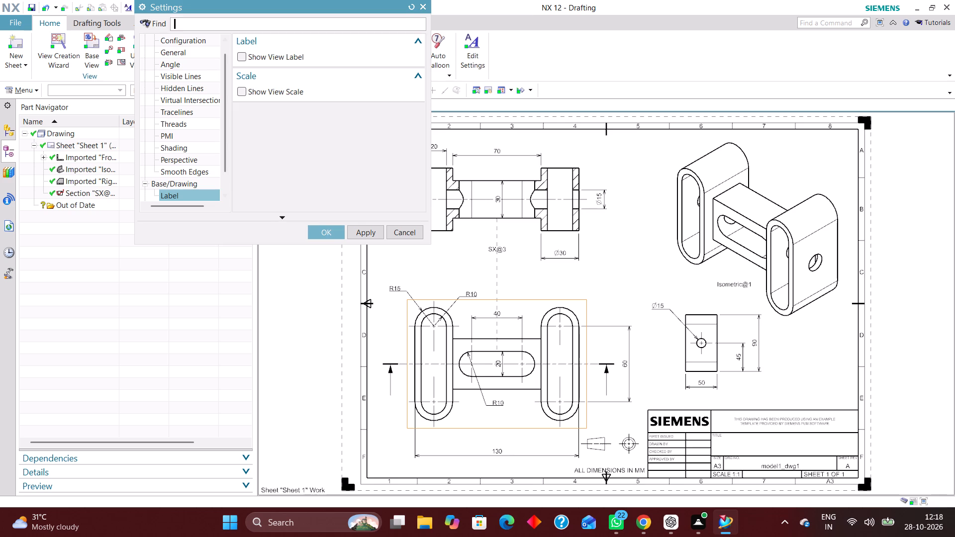
{"action": "left_click", "coordinate": [243, 57]}
{"action": "left_click", "coordinate": [362, 103]}
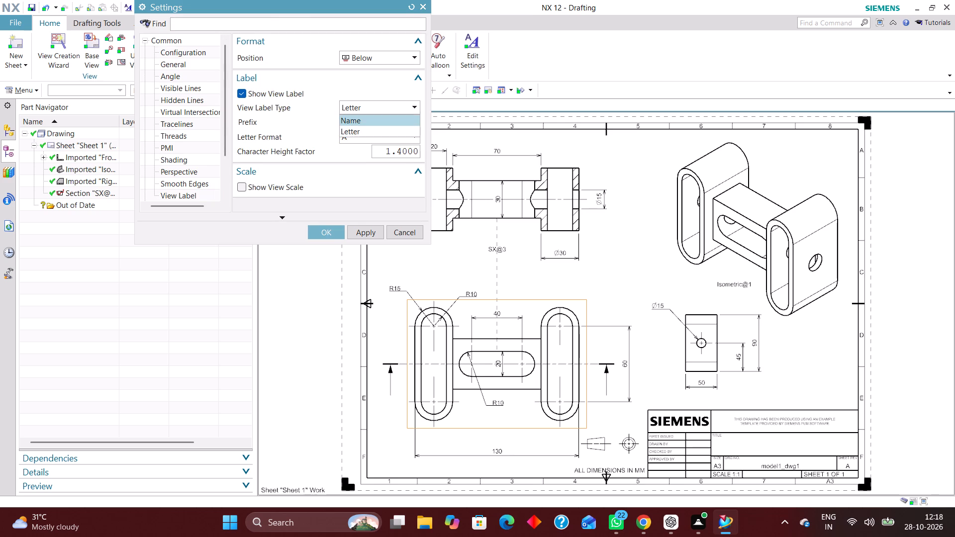
{"action": "left_click", "coordinate": [362, 118]}
{"action": "left_click", "coordinate": [329, 233]}
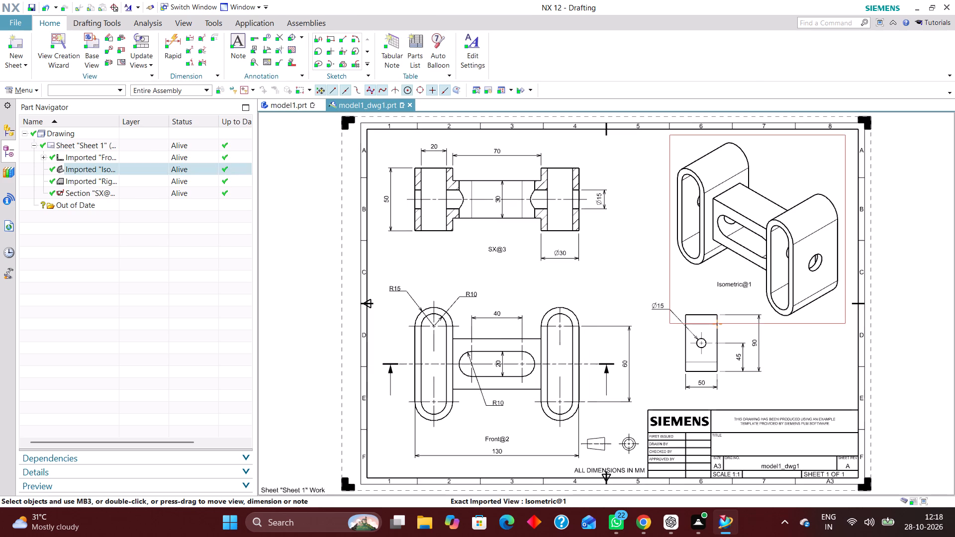
Show a view label below the right view, with the view label type set to Name.
{"action": "right_click", "coordinate": [721, 324]}
{"action": "left_click", "coordinate": [727, 384]}
{"action": "right_click", "coordinate": [725, 377]}
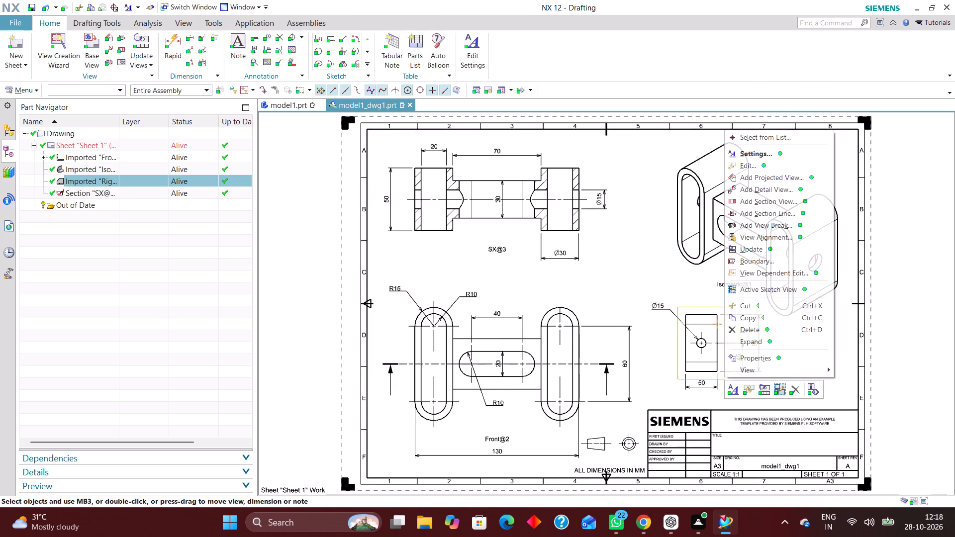
{"action": "left_click", "coordinate": [743, 153]}
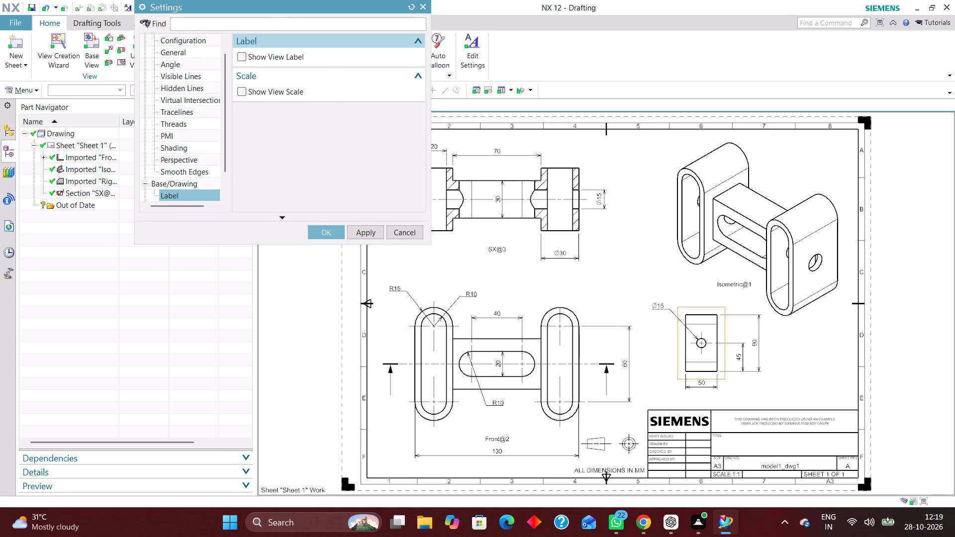
{"action": "left_click", "coordinate": [241, 54]}
{"action": "left_click", "coordinate": [364, 104]}
{"action": "left_click", "coordinate": [365, 118]}
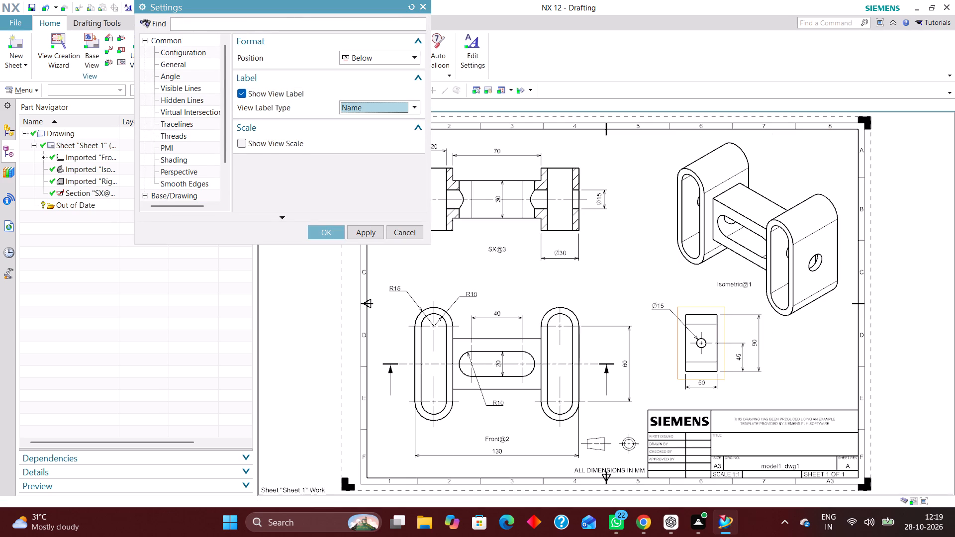
{"action": "left_click", "coordinate": [319, 233]}
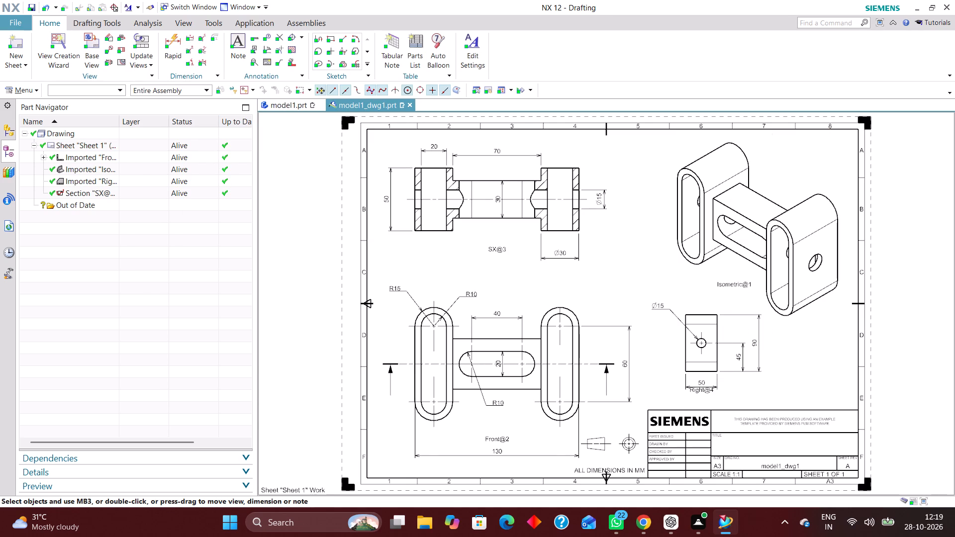
Move the right view's label clear of the 50 mm width dimension, placing it just to the dimension's right.
{"action": "scroll", "coordinate": [713, 389], "scroll_direction": "up", "scroll_amount": 3}
{"action": "left_click_drag", "start_coordinate": [675, 394], "coordinate": [764, 376]}
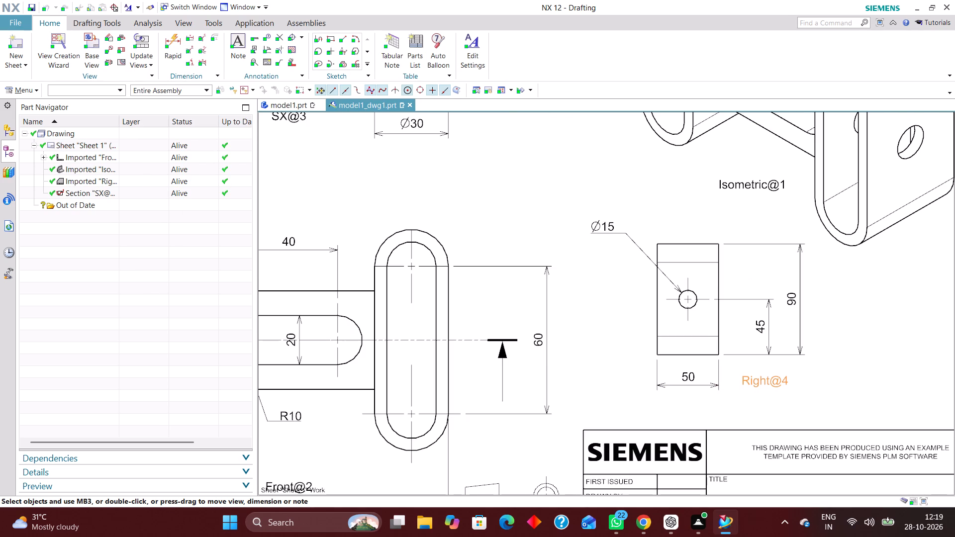
{"action": "left_click_drag", "start_coordinate": [764, 376], "coordinate": [759, 373]}
Move the front view's 130 mm overall dimension closer to the view and place the view label beneath it.
{"action": "scroll", "coordinate": [656, 347], "scroll_direction": "down", "scroll_amount": 4}
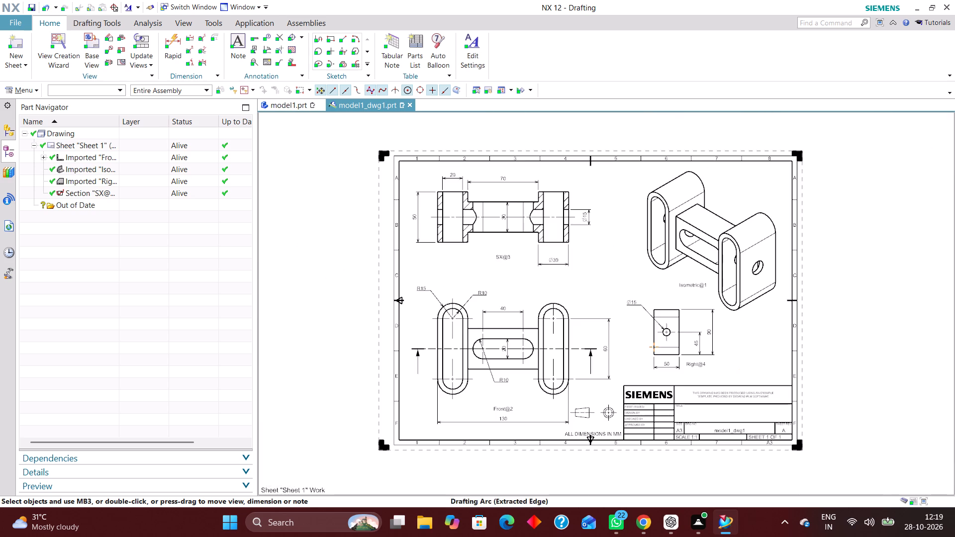
{"action": "scroll", "coordinate": [492, 417], "scroll_direction": "up", "scroll_amount": 6}
{"action": "scroll", "coordinate": [533, 355], "scroll_direction": "down", "scroll_amount": 4}
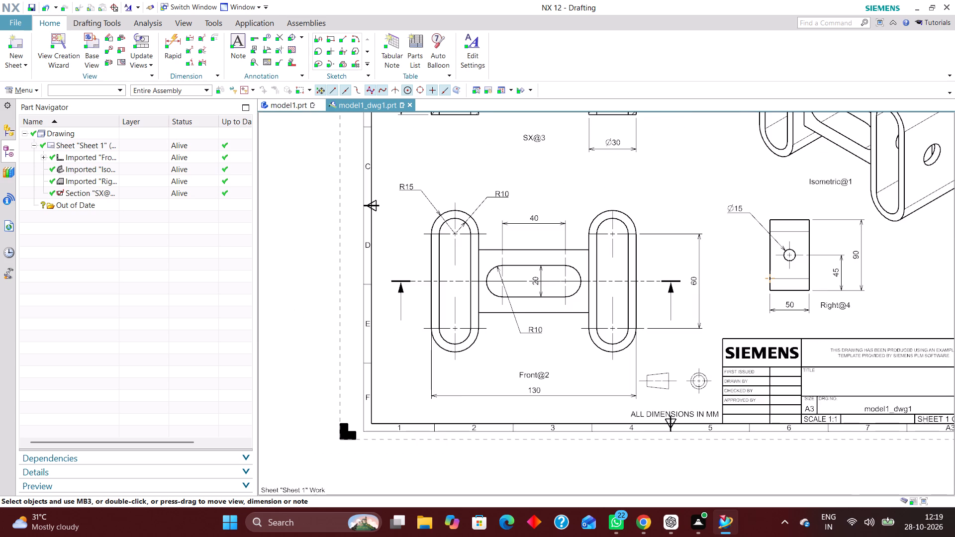
{"action": "scroll", "coordinate": [546, 422], "scroll_direction": "up", "scroll_amount": 2}
{"action": "left_click_drag", "start_coordinate": [530, 381], "coordinate": [526, 317]}
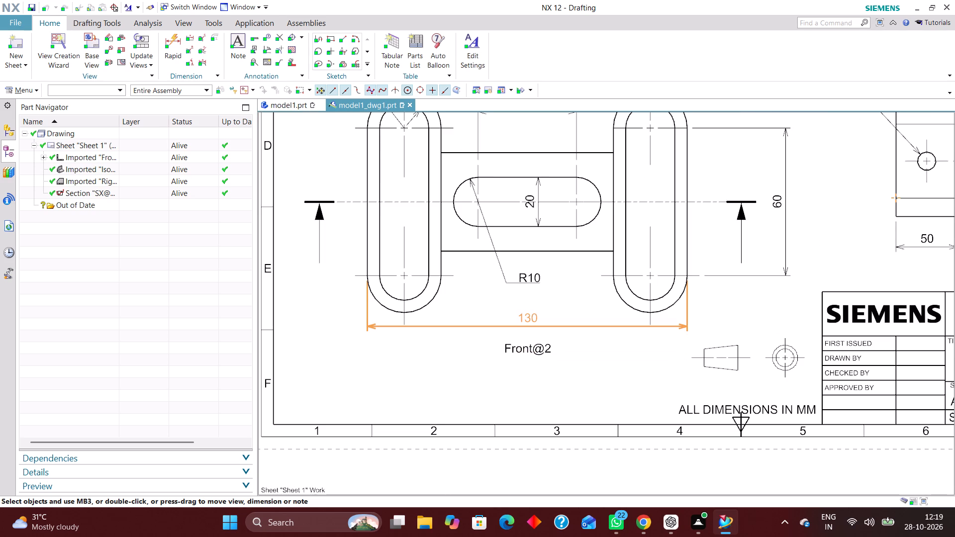
{"action": "left_click_drag", "start_coordinate": [526, 317], "coordinate": [527, 320]}
{"action": "left_click_drag", "start_coordinate": [538, 352], "coordinate": [522, 365]}
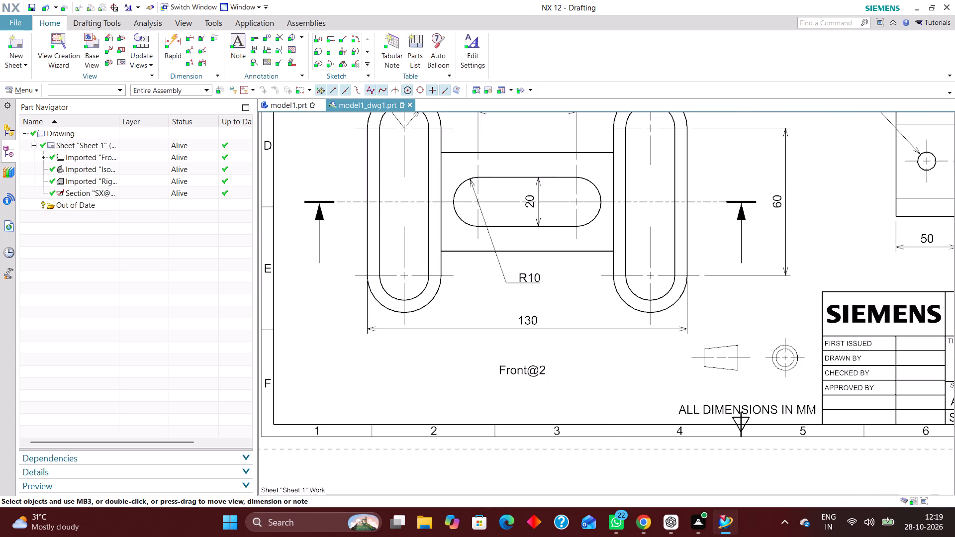
{"action": "left_click_drag", "start_coordinate": [533, 326], "coordinate": [529, 337]}
Rename the isometric view as ISOMETRIC VIEW.
{"action": "scroll", "coordinate": [390, 364], "scroll_direction": "down", "scroll_amount": 4}
{"action": "scroll", "coordinate": [434, 375], "scroll_direction": "up", "scroll_amount": 2}
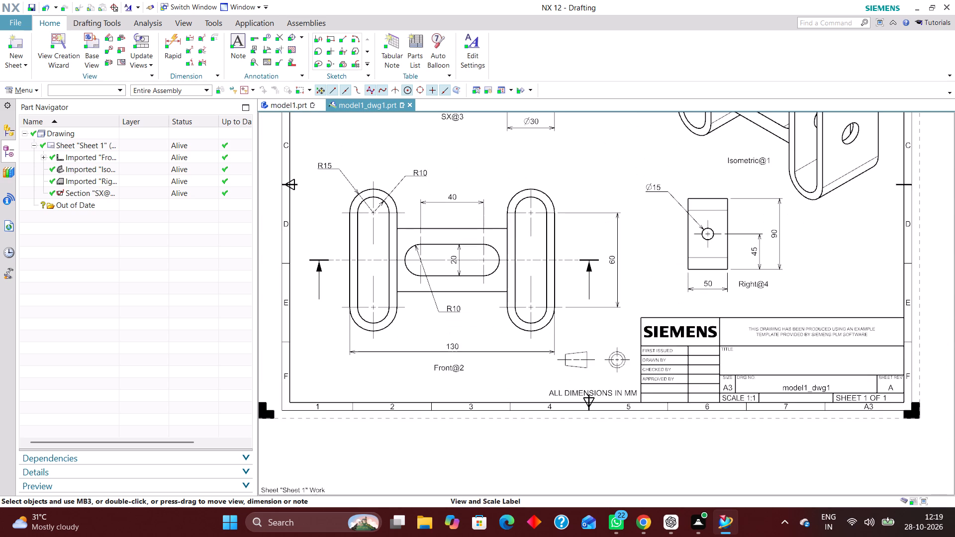
{"action": "right_click_drag", "start_coordinate": [595, 158], "coordinate": [554, 201]}
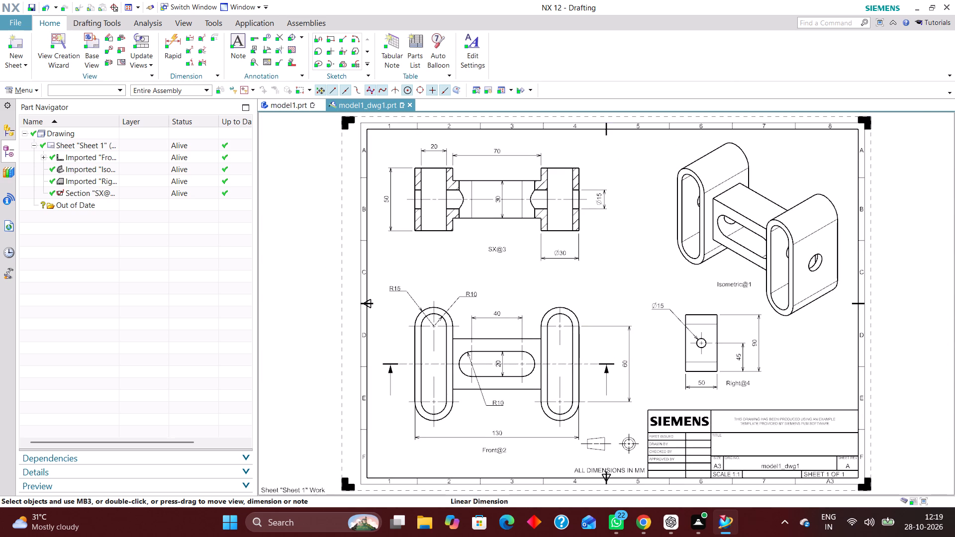
{"action": "left_click", "coordinate": [127, 167]}
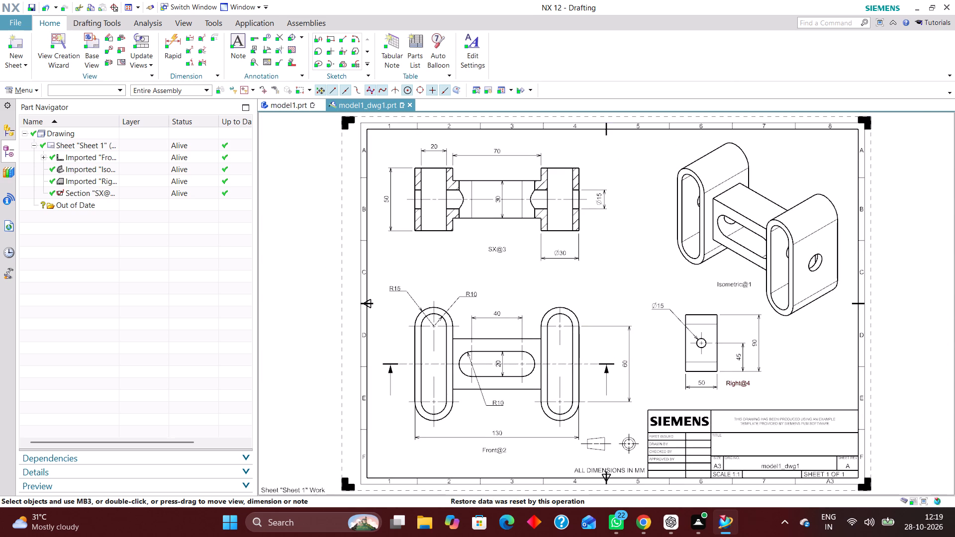
{"action": "right_click", "coordinate": [131, 169]}
{"action": "left_click", "coordinate": [172, 364]}
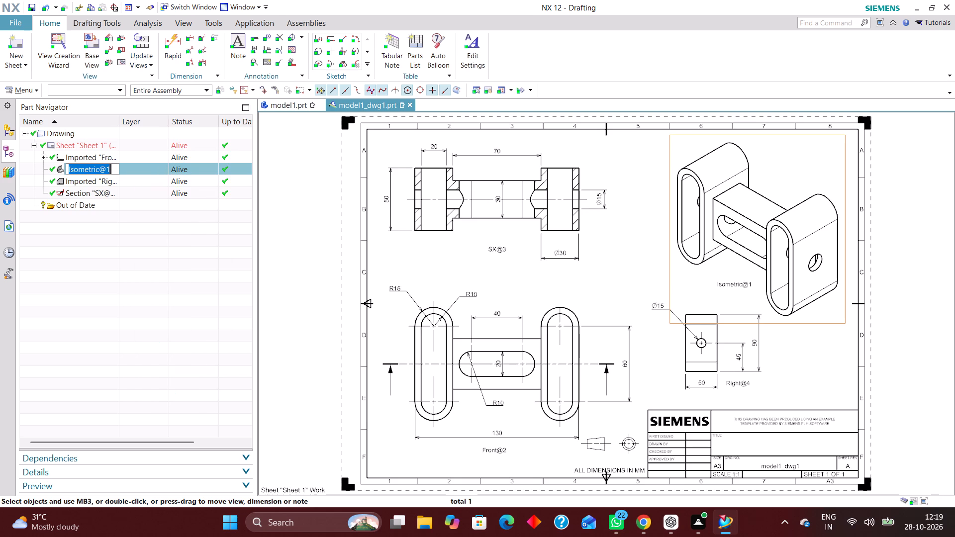
{"action": "type", "text": "ISOMETRIC VIEW"}
{"action": "key", "text": "Return"}
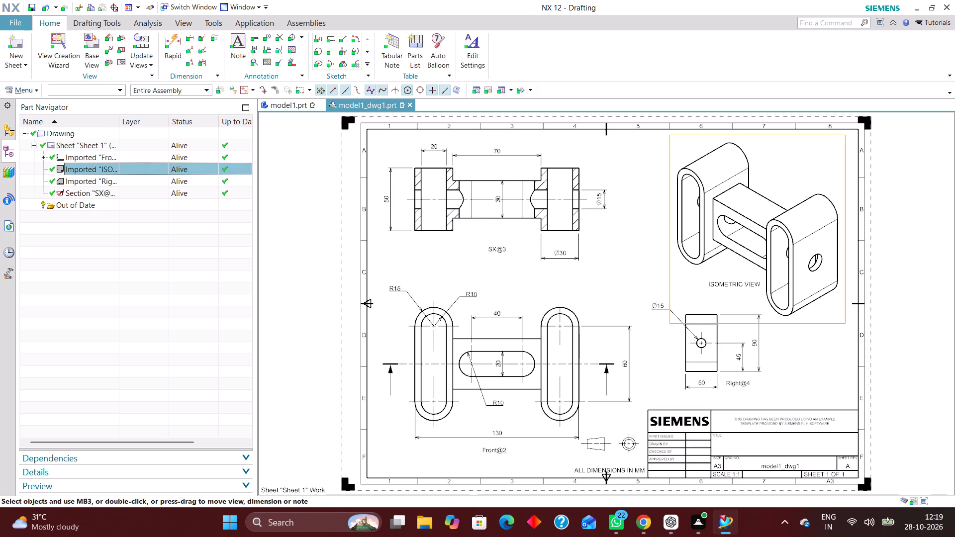
Rename the front view as FRONT VIEW.
{"action": "left_click", "coordinate": [125, 156]}
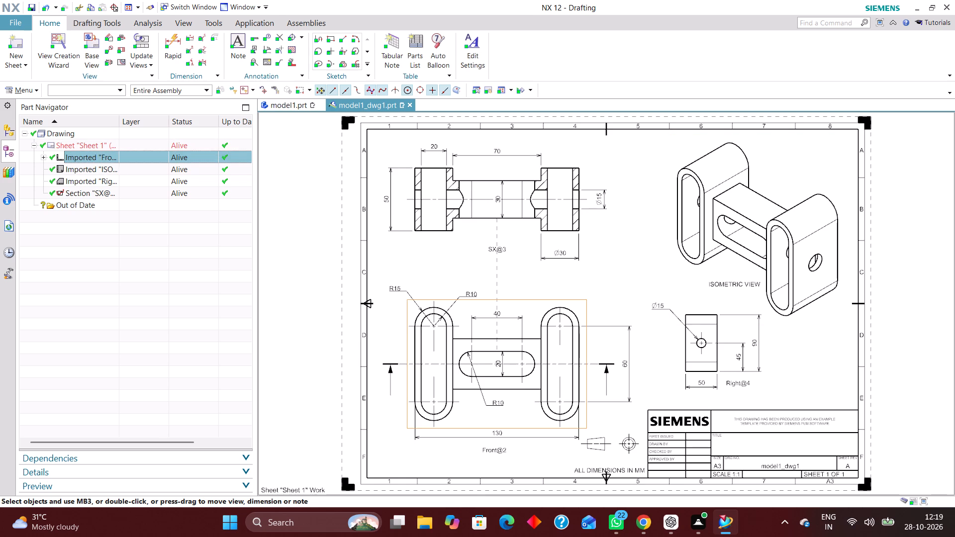
{"action": "right_click", "coordinate": [125, 156]}
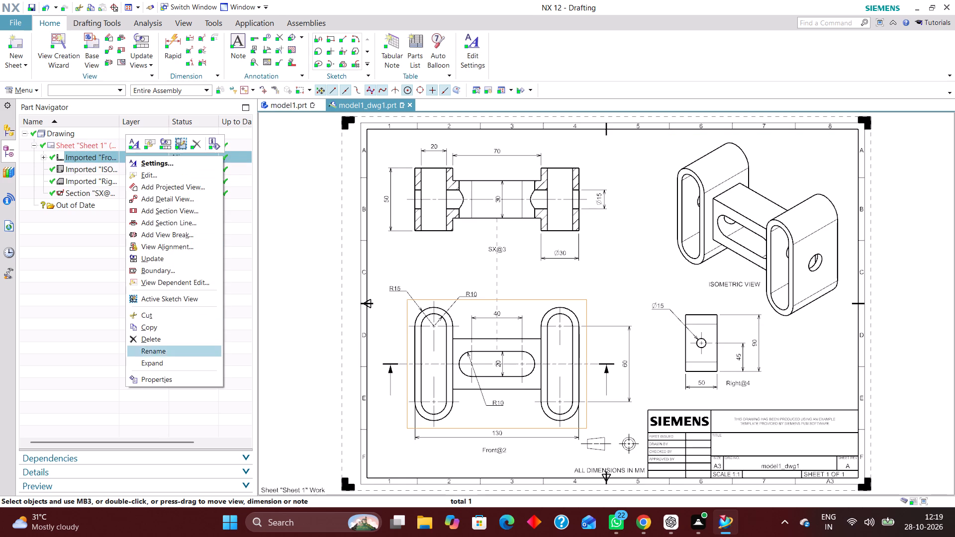
{"action": "left_click", "coordinate": [181, 353]}
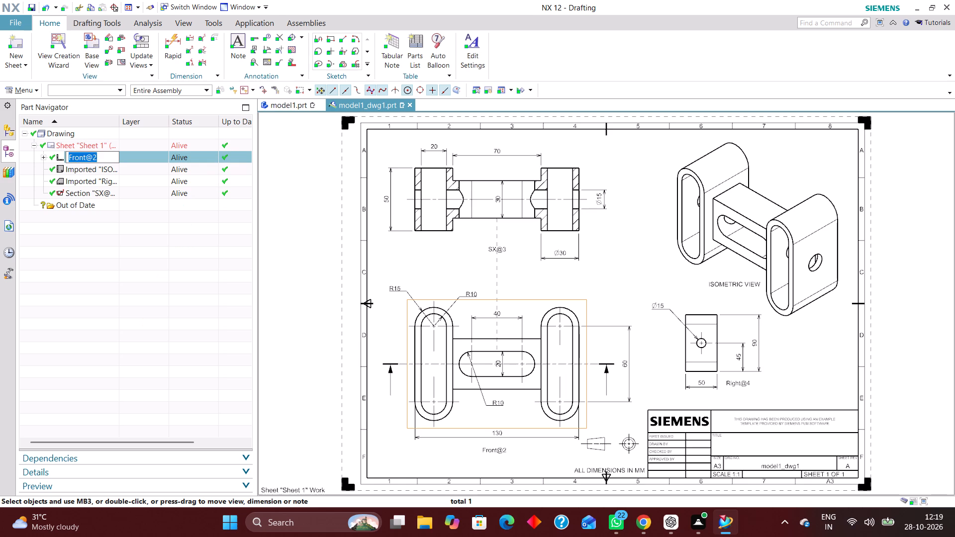
{"action": "type", "text": "FRONT VIEW"}
{"action": "key", "text": "Return"}
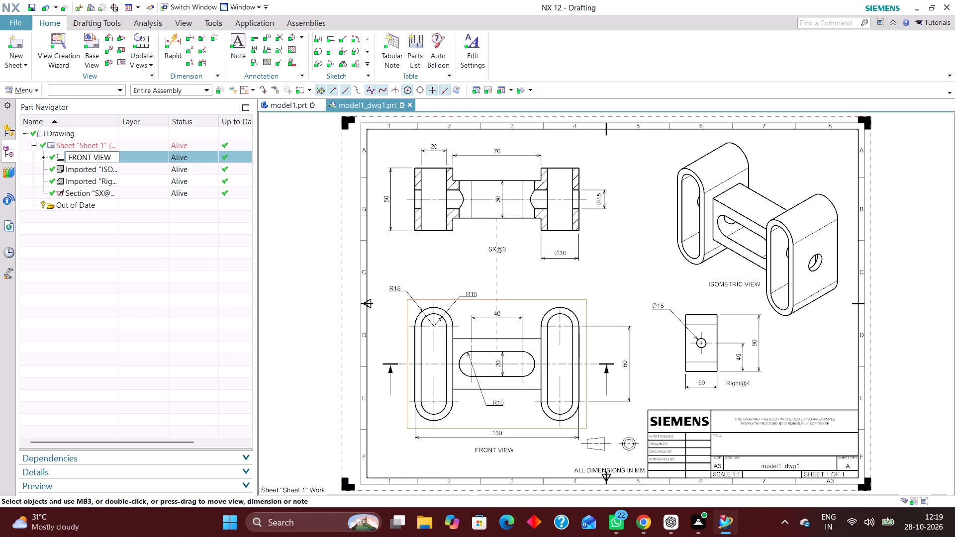
Rename the right view as SIDE VIEW.
{"action": "left_click", "coordinate": [124, 178]}
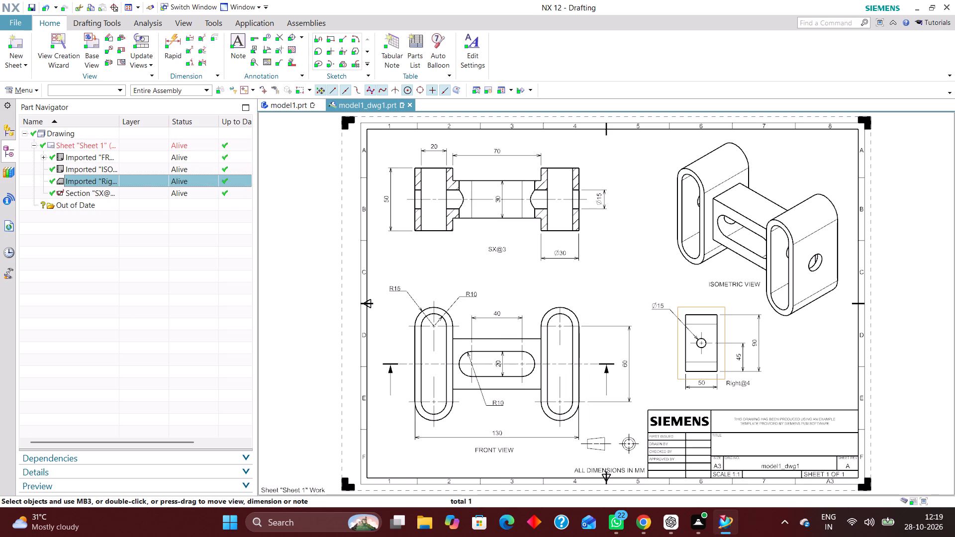
{"action": "right_click", "coordinate": [124, 178]}
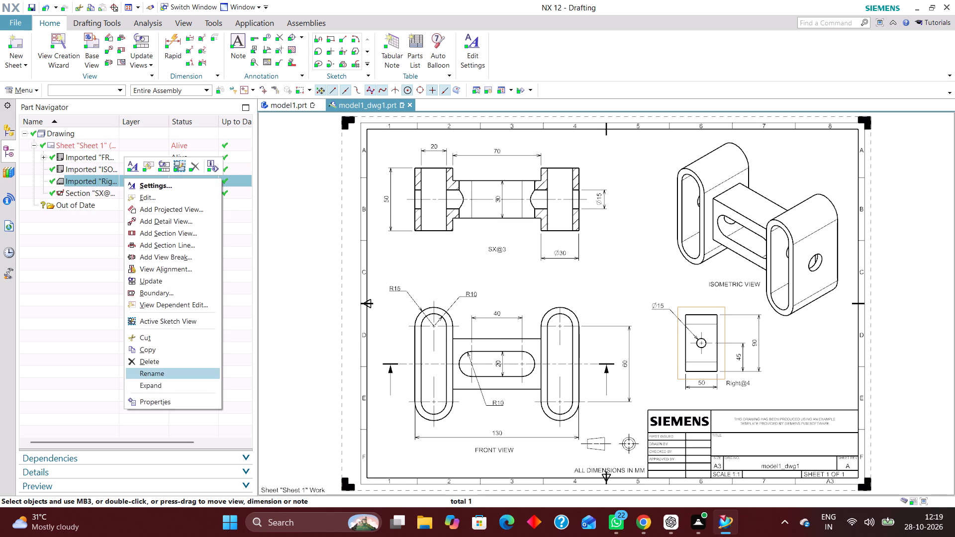
{"action": "left_click", "coordinate": [171, 372]}
{"action": "type", "text": "SIDE VIEW"}
{"action": "key", "text": "Return"}
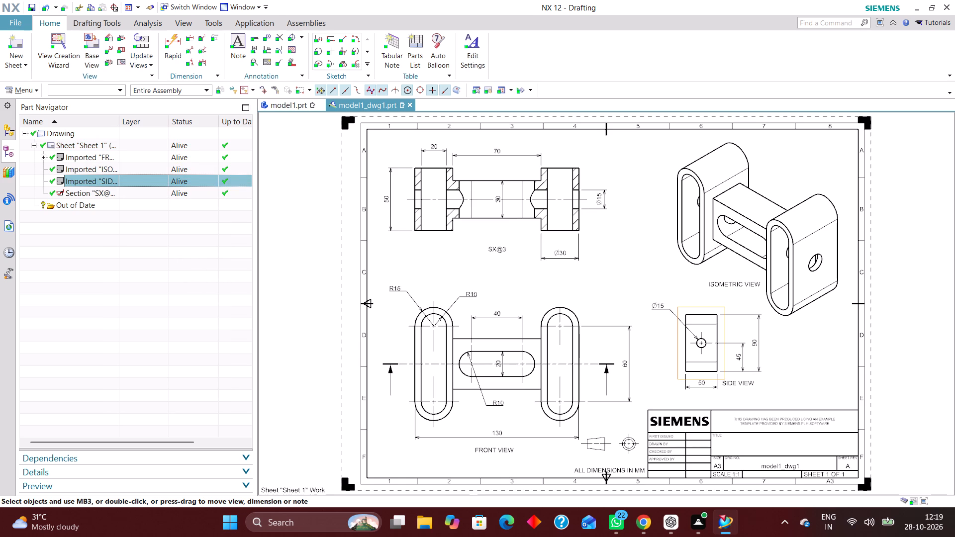
Rename the section view as SECTION VIEW A - A.
{"action": "left_click", "coordinate": [115, 194]}
{"action": "right_click", "coordinate": [115, 194]}
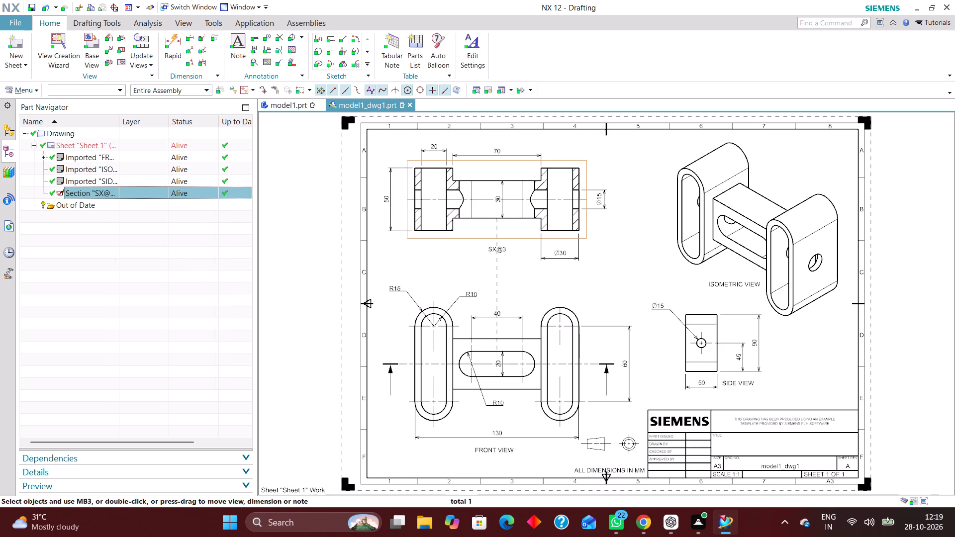
{"action": "left_click", "coordinate": [165, 356]}
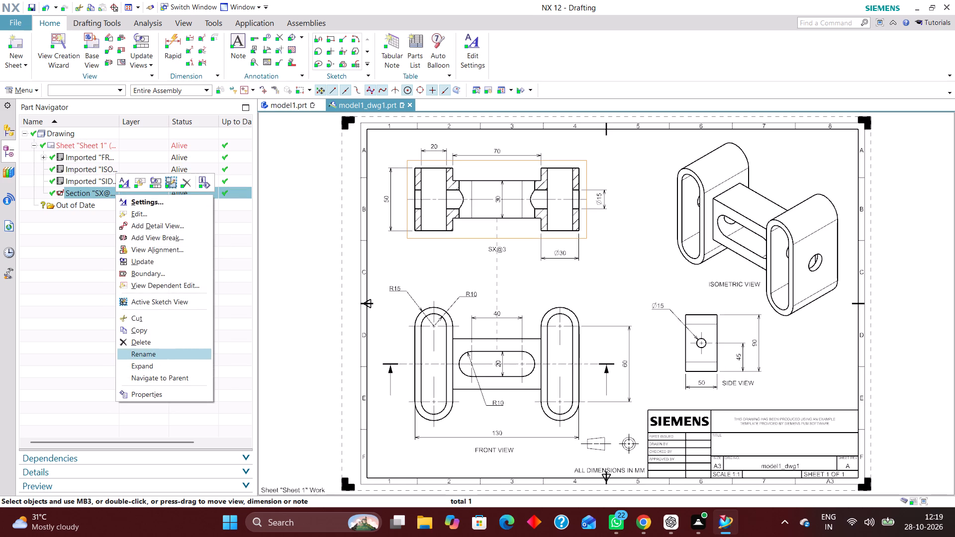
{"action": "type", "text": "SECTION VIEW A"}
{"action": "key", "text": "space"}
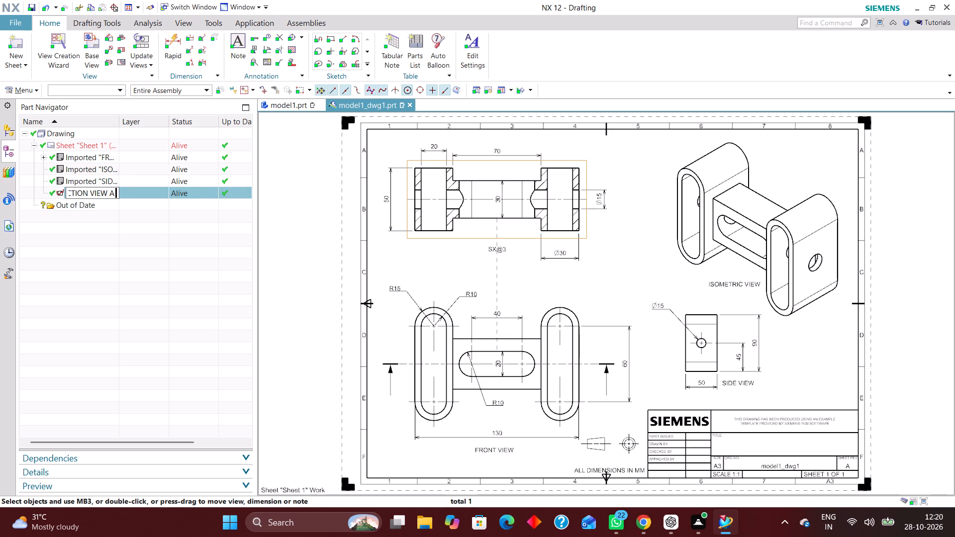
{"action": "type", "text": "-"}
{"action": "key", "text": "space"}
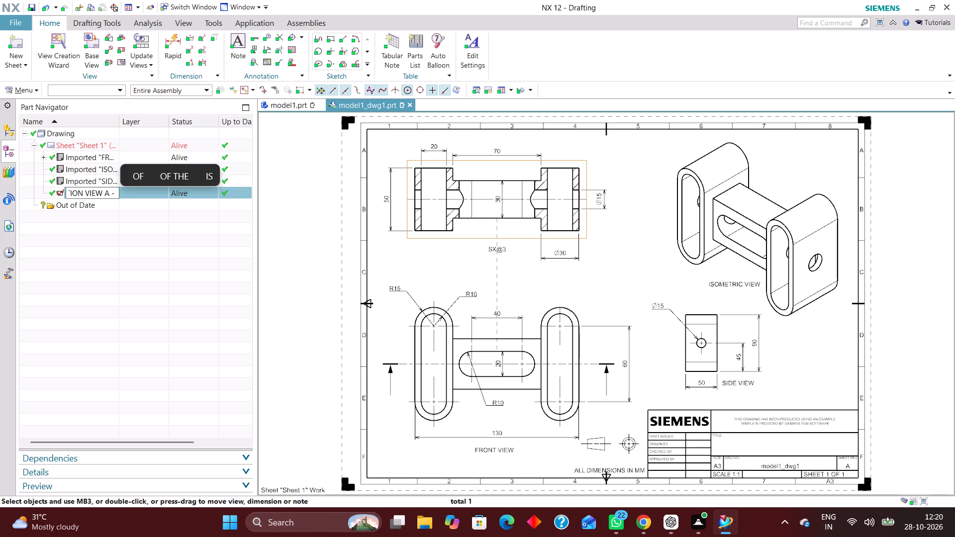
{"action": "key", "text": "a"}
{"action": "key", "text": "Return"}
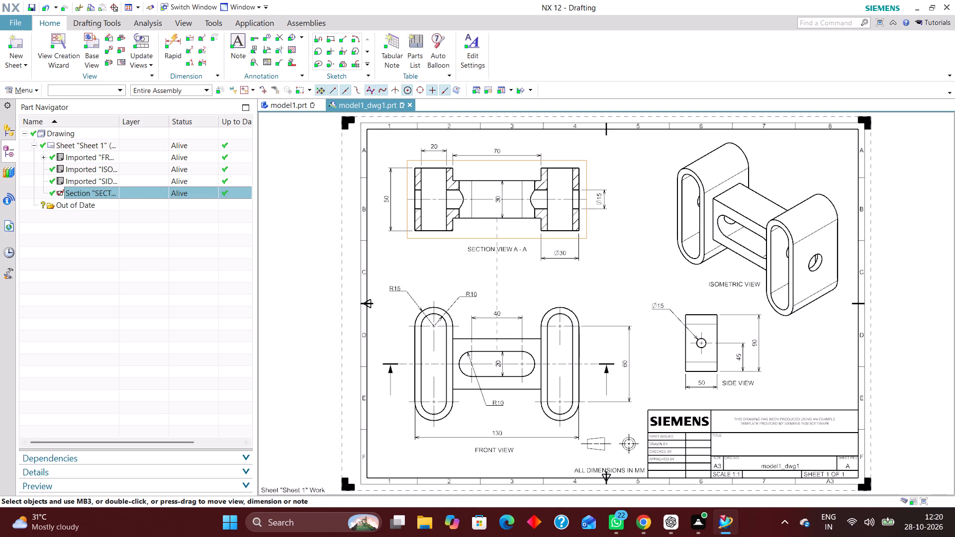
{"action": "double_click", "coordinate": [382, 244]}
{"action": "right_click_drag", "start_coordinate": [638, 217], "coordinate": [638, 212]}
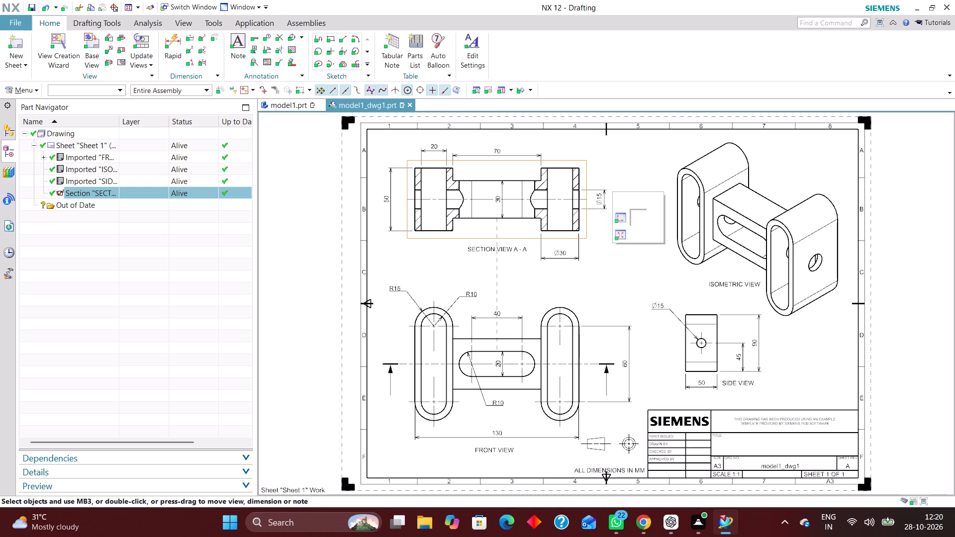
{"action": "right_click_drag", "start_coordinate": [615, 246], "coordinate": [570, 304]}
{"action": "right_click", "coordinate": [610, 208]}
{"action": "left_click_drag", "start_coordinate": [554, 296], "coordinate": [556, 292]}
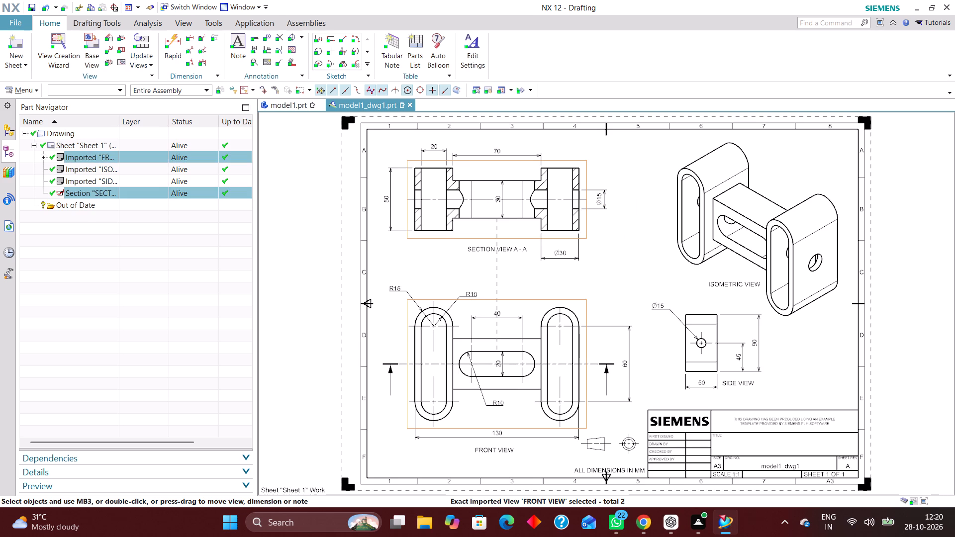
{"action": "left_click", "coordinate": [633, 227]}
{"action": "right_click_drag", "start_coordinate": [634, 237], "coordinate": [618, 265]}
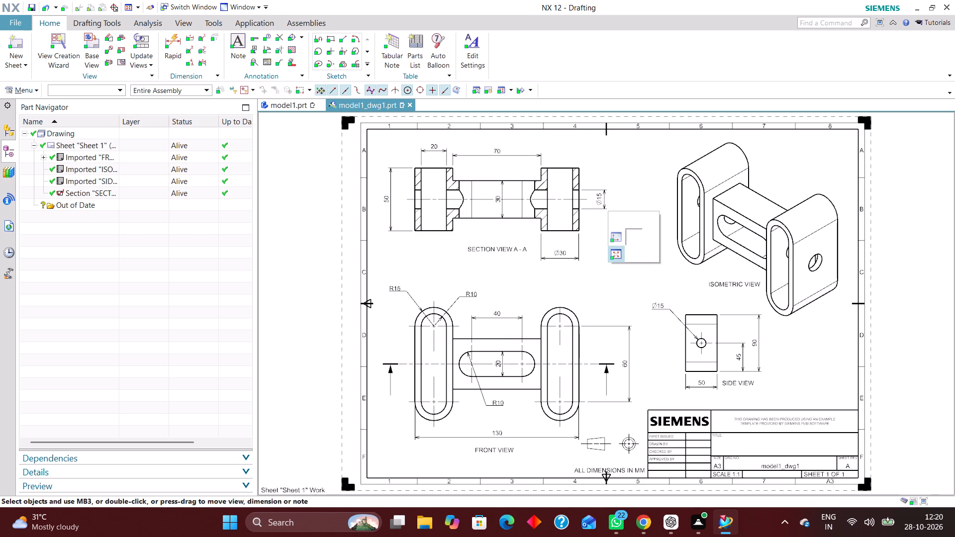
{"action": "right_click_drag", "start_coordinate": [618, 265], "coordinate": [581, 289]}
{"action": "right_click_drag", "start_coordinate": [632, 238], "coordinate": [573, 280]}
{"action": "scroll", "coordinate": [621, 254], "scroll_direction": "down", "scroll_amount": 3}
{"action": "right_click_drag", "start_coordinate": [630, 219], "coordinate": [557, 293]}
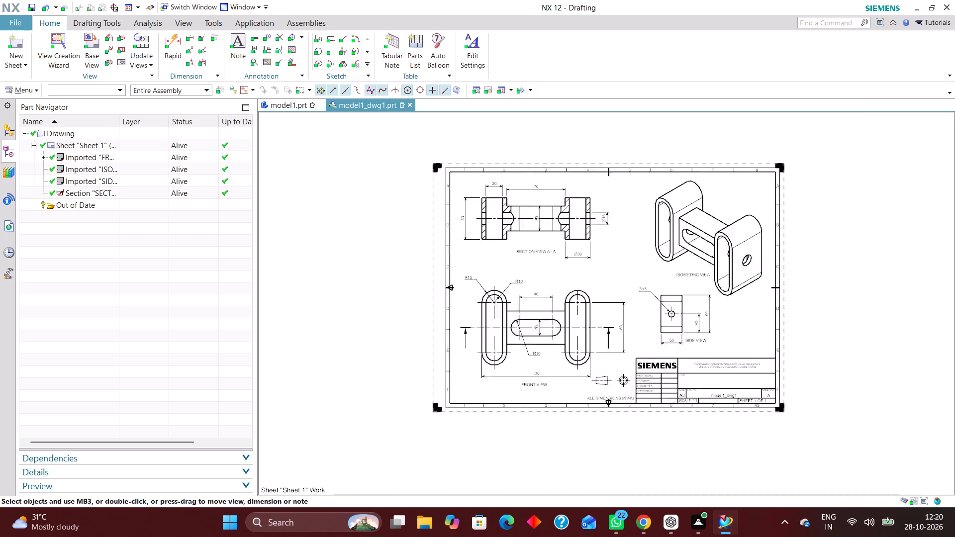
Populate the title block's title cell with DOUBLE FLANGE LINK CONNECTOR in capitals.
{"action": "scroll", "coordinate": [568, 301], "scroll_direction": "down", "scroll_amount": 1}
{"action": "scroll", "coordinate": [616, 394], "scroll_direction": "up", "scroll_amount": 3}
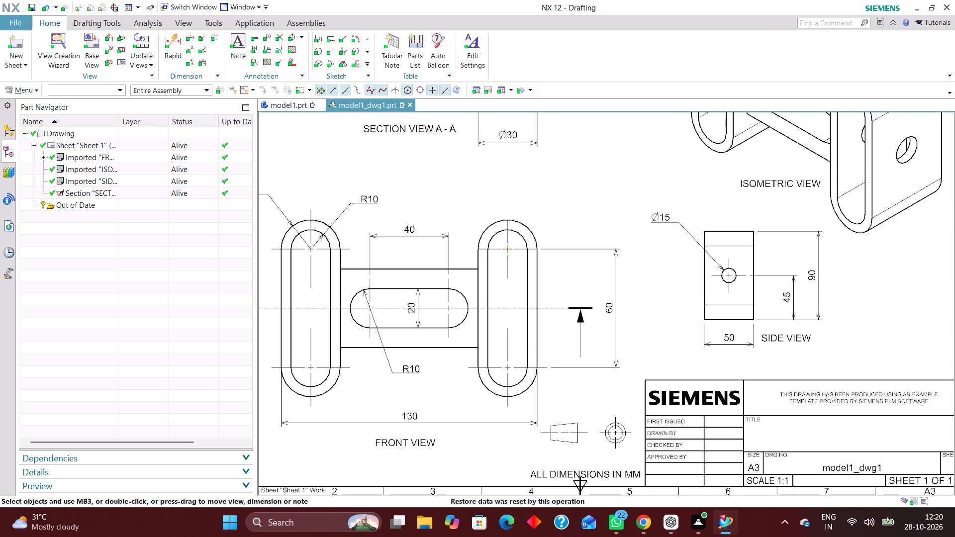
{"action": "key", "text": "ctrl+l"}
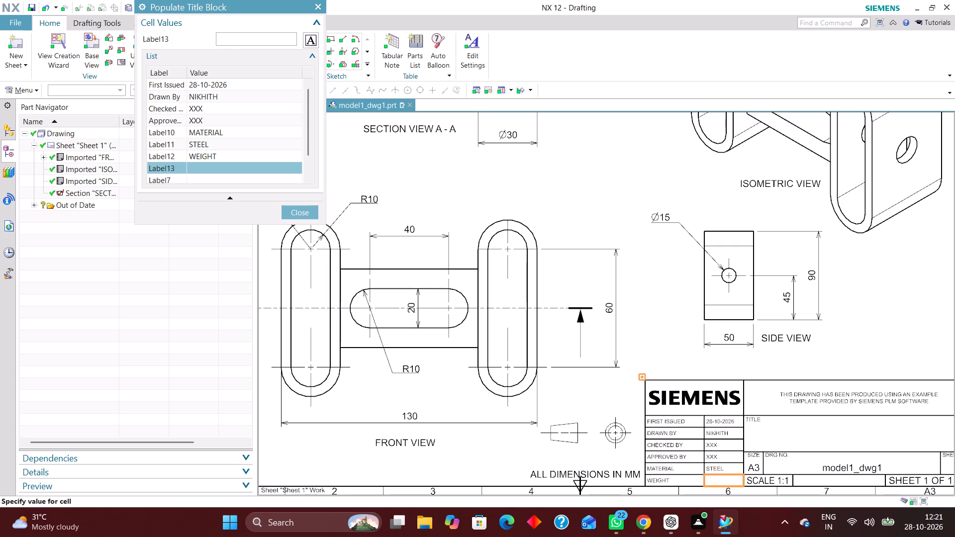
{"action": "scroll", "coordinate": [261, 164], "scroll_direction": "down", "scroll_amount": 1}
{"action": "left_click", "coordinate": [218, 156]}
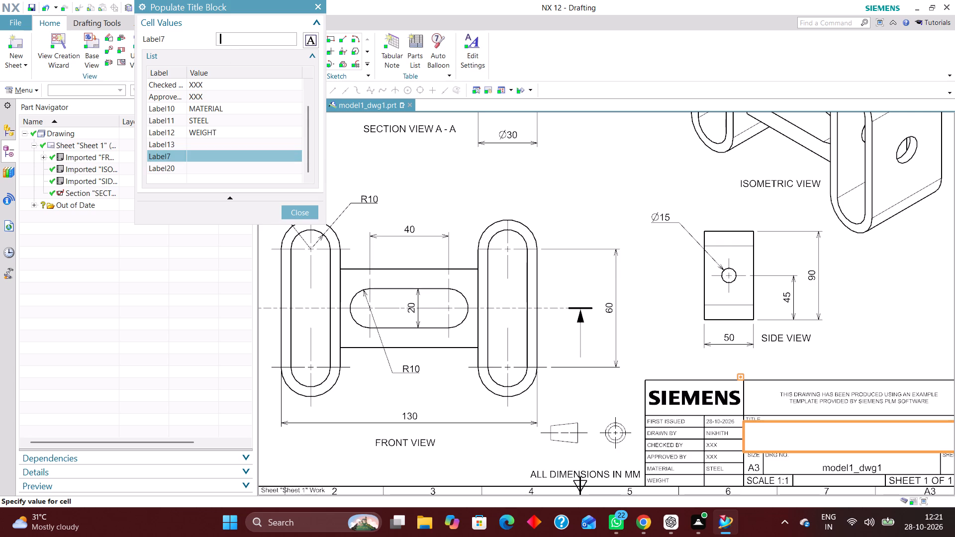
{"action": "left_click", "coordinate": [247, 39]}
{"action": "key", "text": "ctrl+v"}
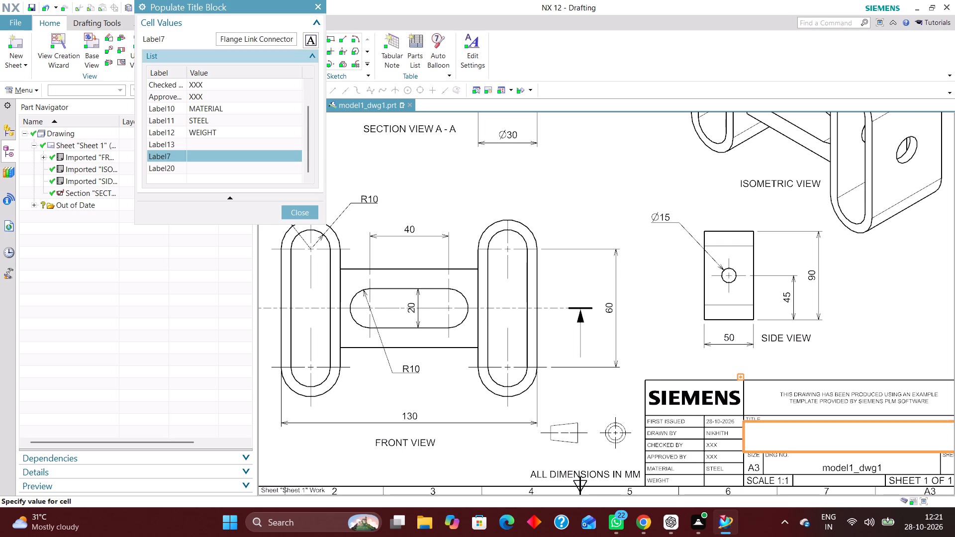
{"action": "key", "text": "BackSpace"}
{"action": "key", "text": "BackSpace"}
{"action": "key", "text": "BackSpace"}
{"action": "key", "text": "BackSpace"}
{"action": "key", "text": "BackSpace"}
{"action": "key", "text": "BackSpace"}
{"action": "key", "text": "BackSpace"}
{"action": "key", "text": "BackSpace"}
{"action": "type", "text": "ONNECTOR"}
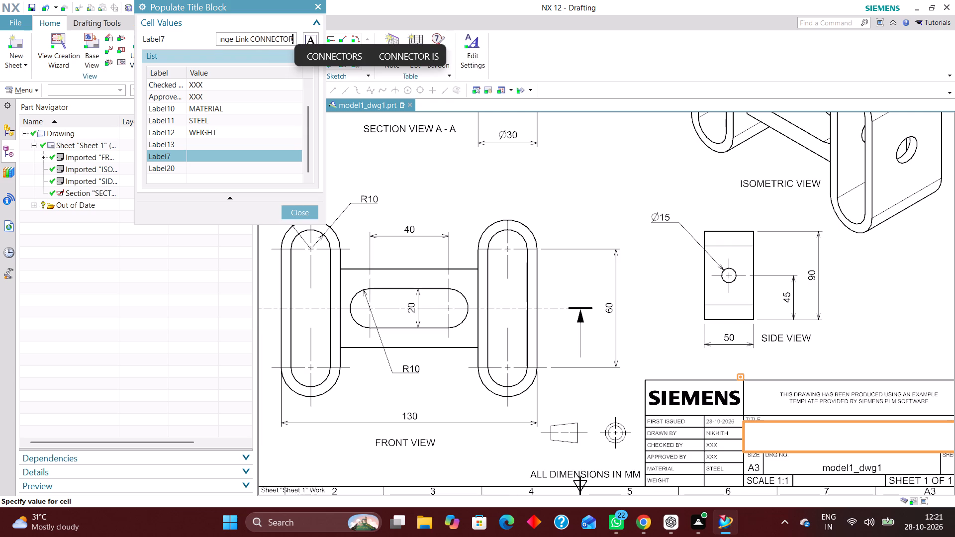
{"action": "key", "text": "Up"}
{"action": "key", "text": "space"}
{"action": "key", "text": "BackSpace"}
{"action": "key", "text": "BackSpace"}
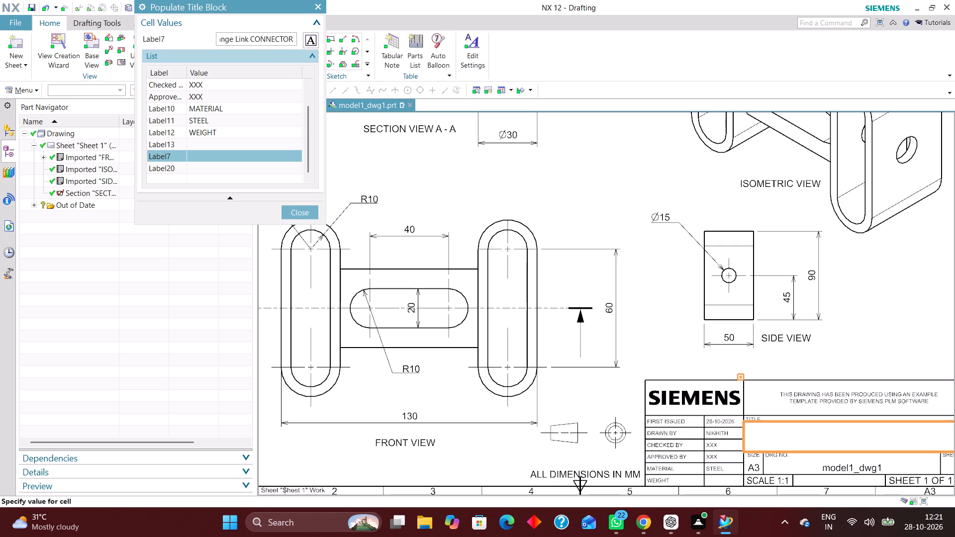
{"action": "key", "text": "BackSpace"}
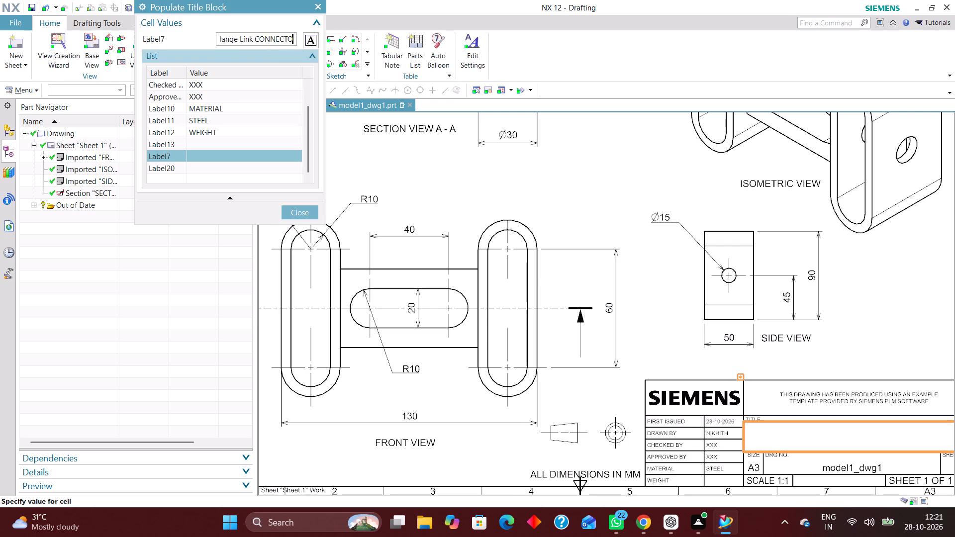
{"action": "key", "text": "r"}
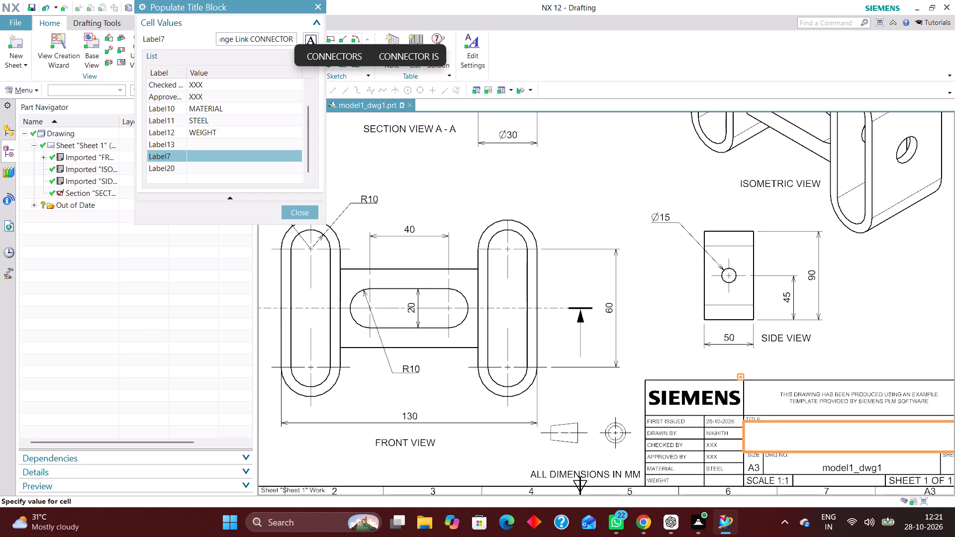
{"action": "left_click_drag", "start_coordinate": [248, 39], "coordinate": [238, 38]}
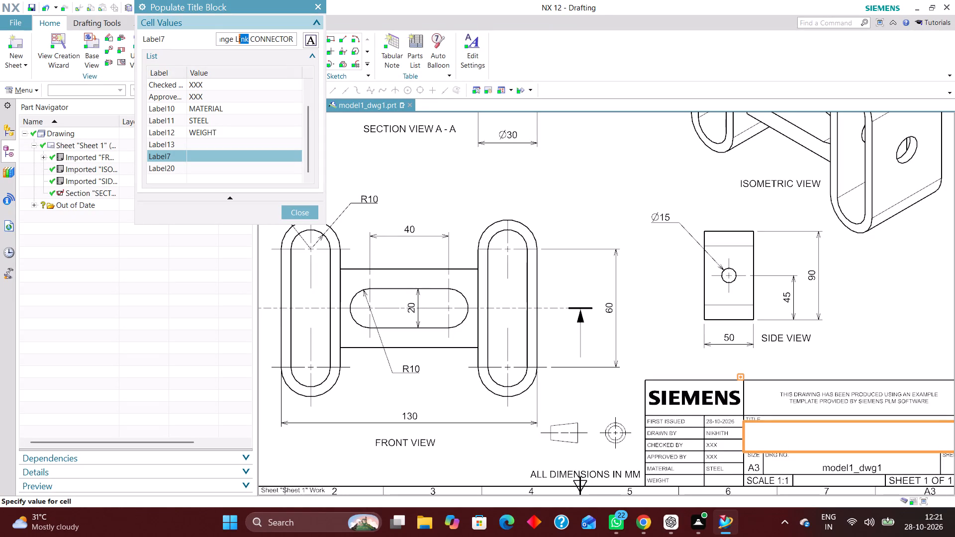
{"action": "key", "text": "BackSpace"}
{"action": "type", "text": "INK"}
{"action": "key", "text": "Left"}
{"action": "key", "text": "Left"}
{"action": "left_click_drag", "start_coordinate": [243, 39], "coordinate": [224, 40]}
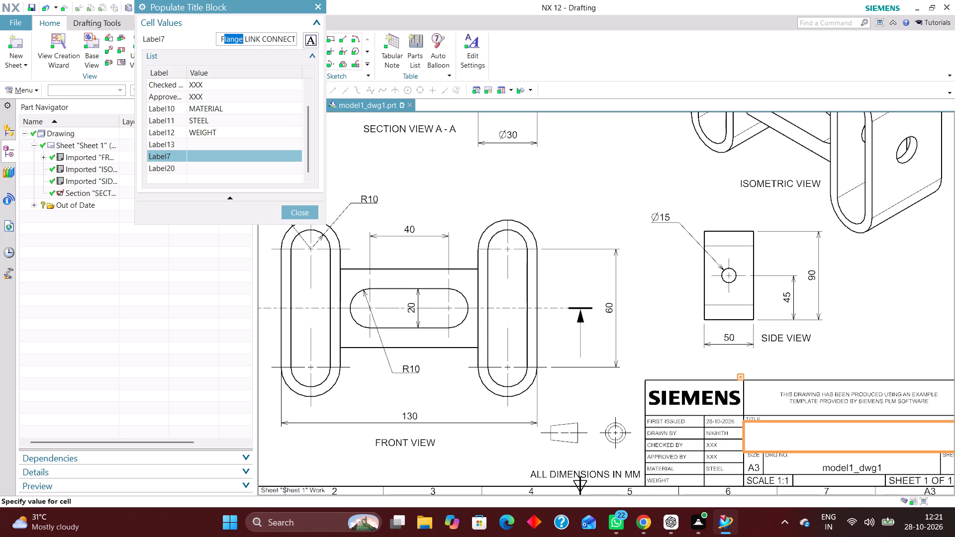
{"action": "key", "text": "BackSpace"}
{"action": "key", "text": "l"}
{"action": "type", "text": "ANGE"}
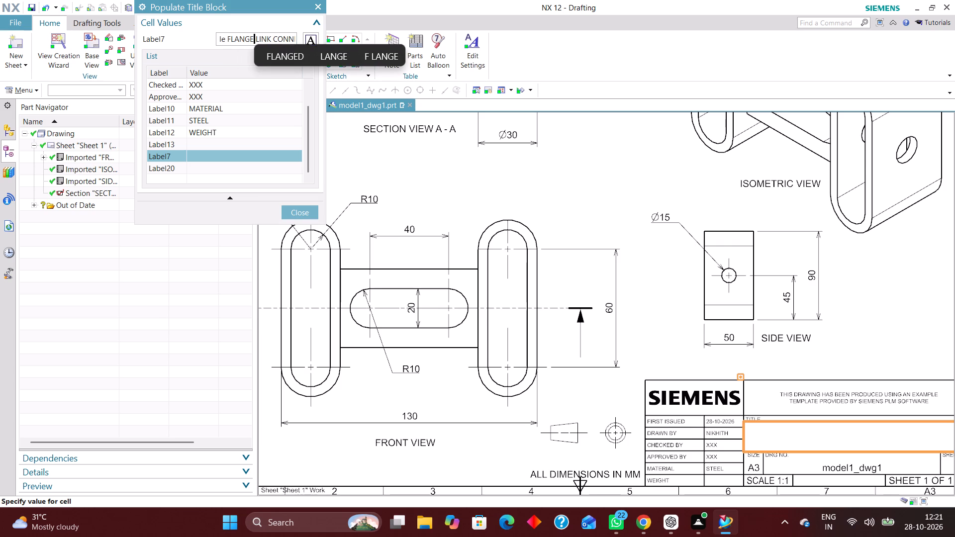
{"action": "left_click", "coordinate": [224, 38]}
{"action": "left_click", "coordinate": [224, 40]}
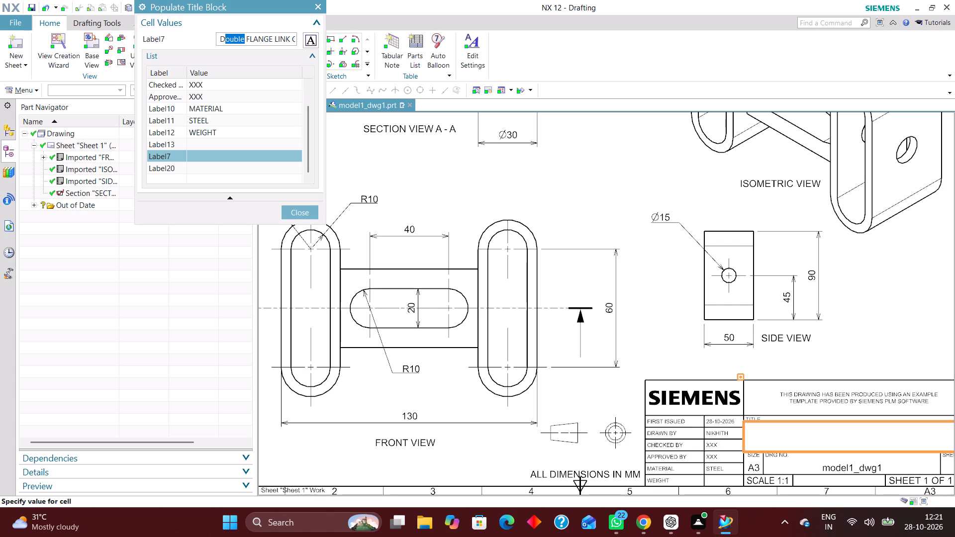
{"action": "key", "text": "BackSpace"}
{"action": "type", "text": "OUBLE"}
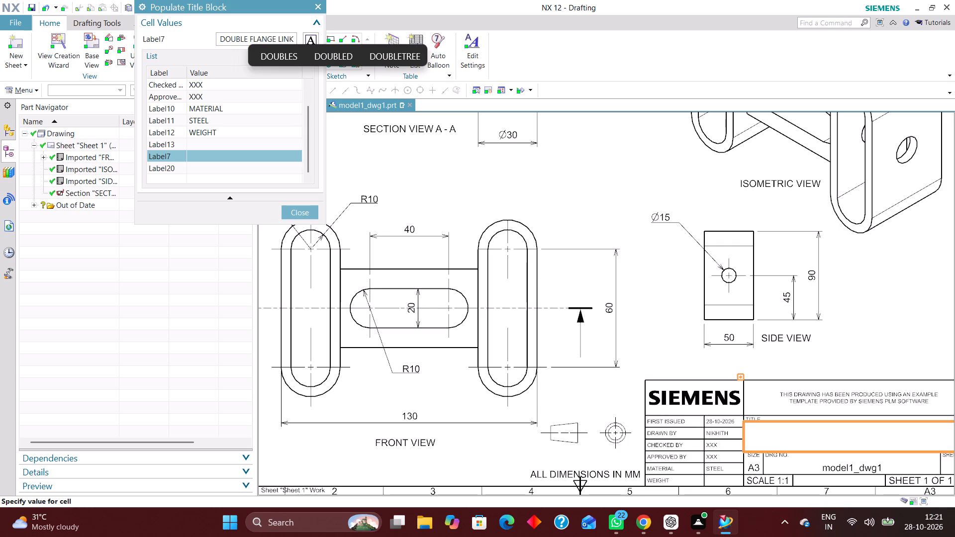
{"action": "key", "text": "Return"}
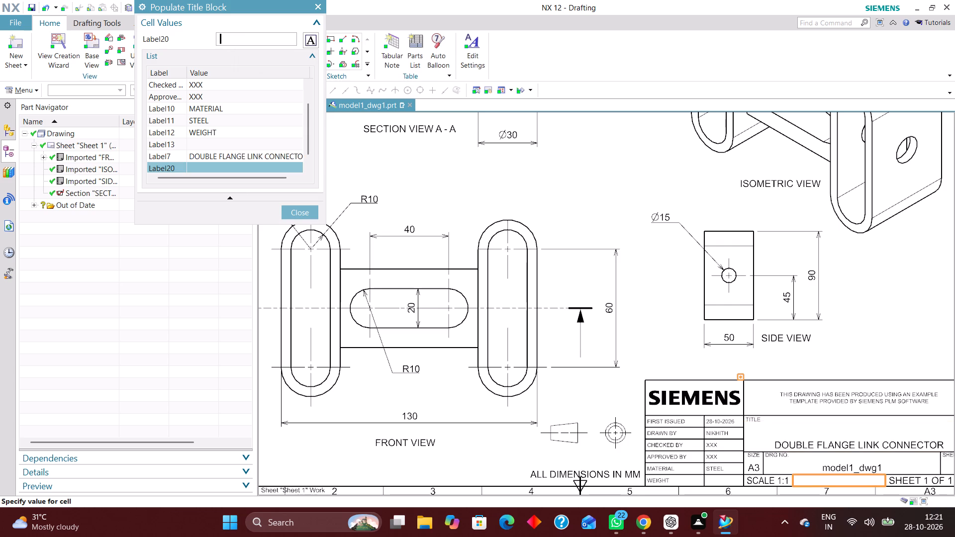
Fill the empty title block cell beside the sheet scale with XXX and finish populating.
{"action": "type", "text": "XXX"}
{"action": "key", "text": "Return"}
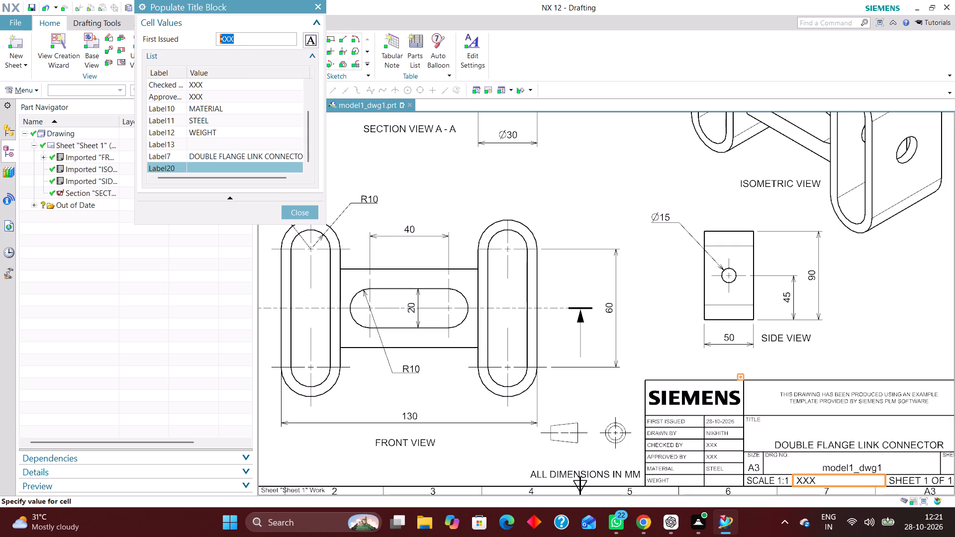
{"action": "left_click", "coordinate": [294, 208]}
Switch to the model1 part and open its part properties to look up the weight.
{"action": "left_click", "coordinate": [290, 105]}
{"action": "left_click", "coordinate": [29, 90]}
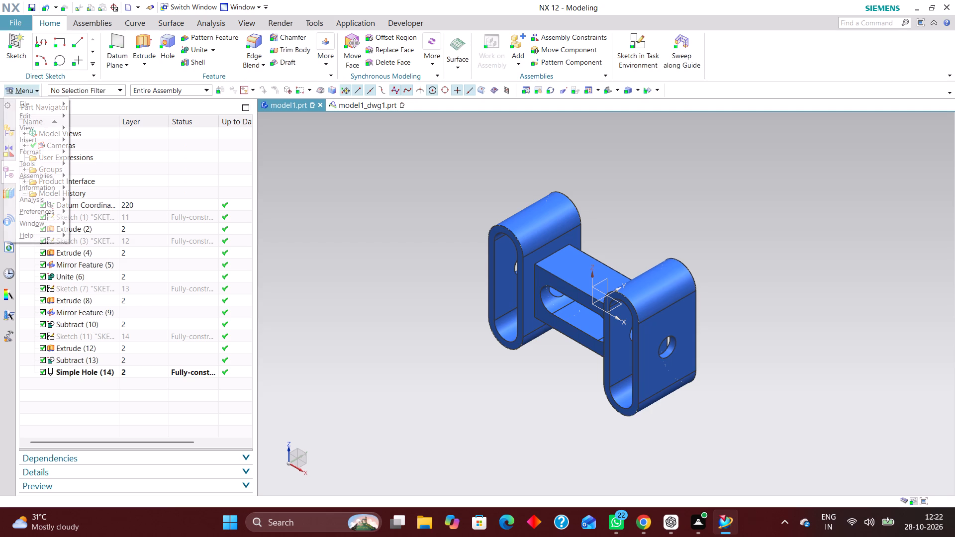
{"action": "left_click", "coordinate": [47, 210]}
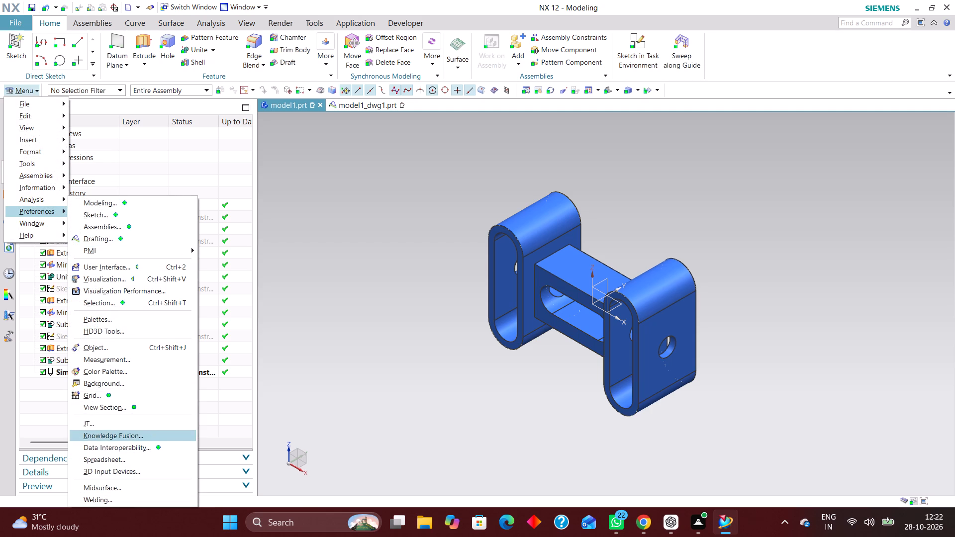
{"action": "left_click", "coordinate": [43, 106]}
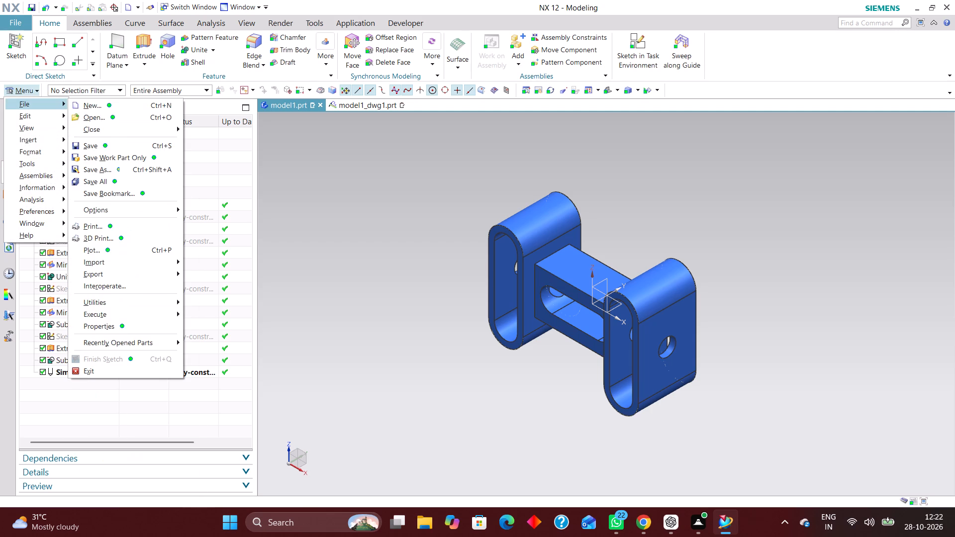
{"action": "left_click", "coordinate": [127, 328]}
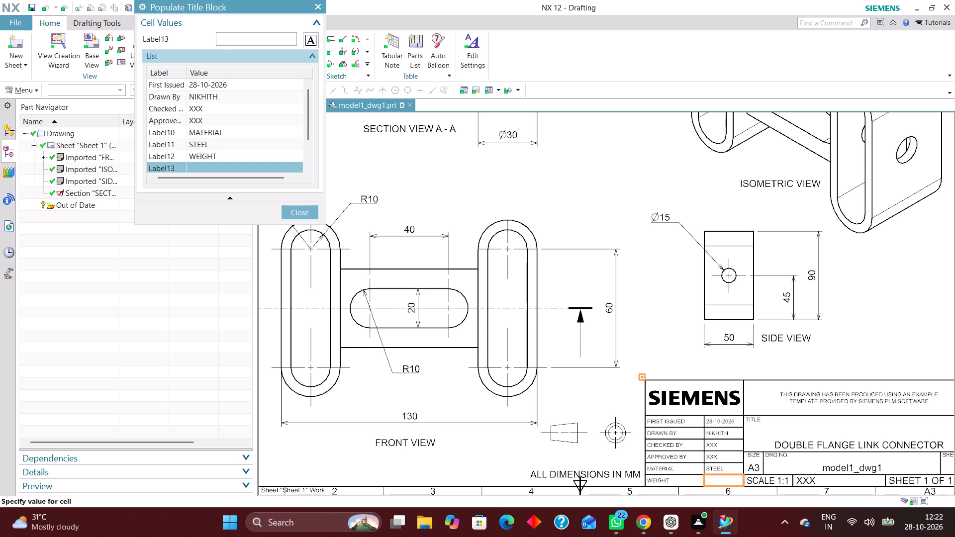
Enter 1.1291 as the weight value in the drawing's title block and finish populating.
{"action": "key", "text": "1"}
{"action": "key", "text": "period"}
{"action": "type", "text": "1291"}
{"action": "key", "text": "Return"}
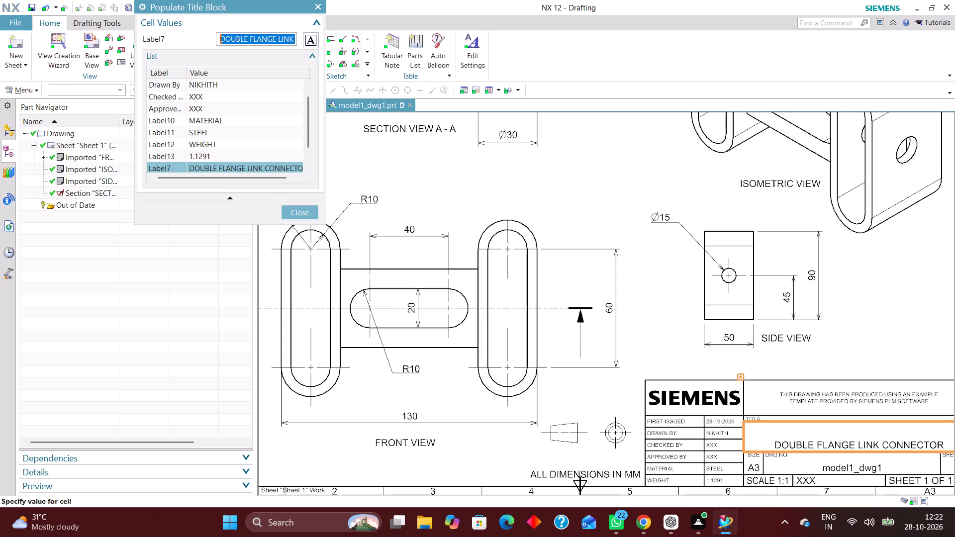
{"action": "left_click", "coordinate": [300, 212]}
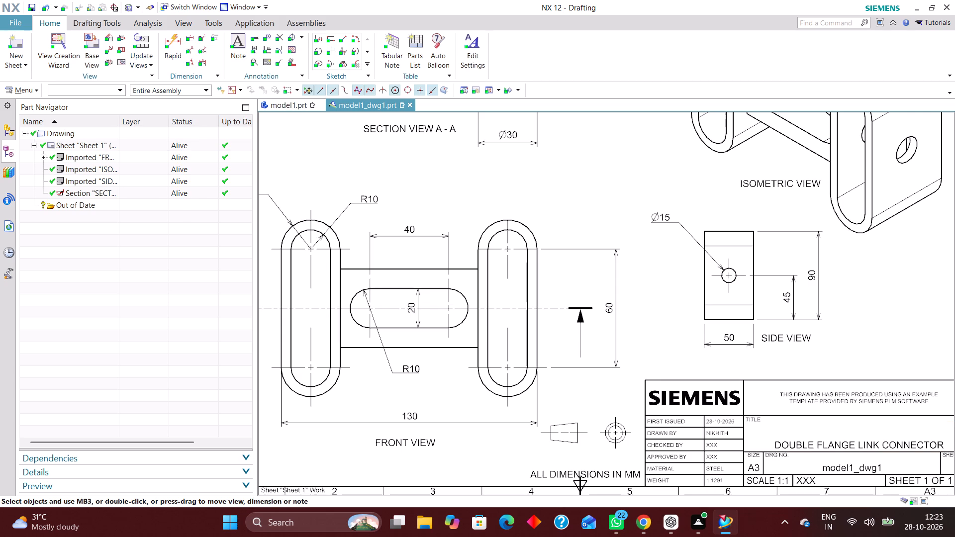
Examine the whole drawing sheet, including its views, dimensions and filled-in title block.
{"action": "scroll", "coordinate": [490, 325], "scroll_direction": "down", "scroll_amount": 1}
{"action": "right_click_drag", "start_coordinate": [569, 195], "coordinate": [533, 209]}
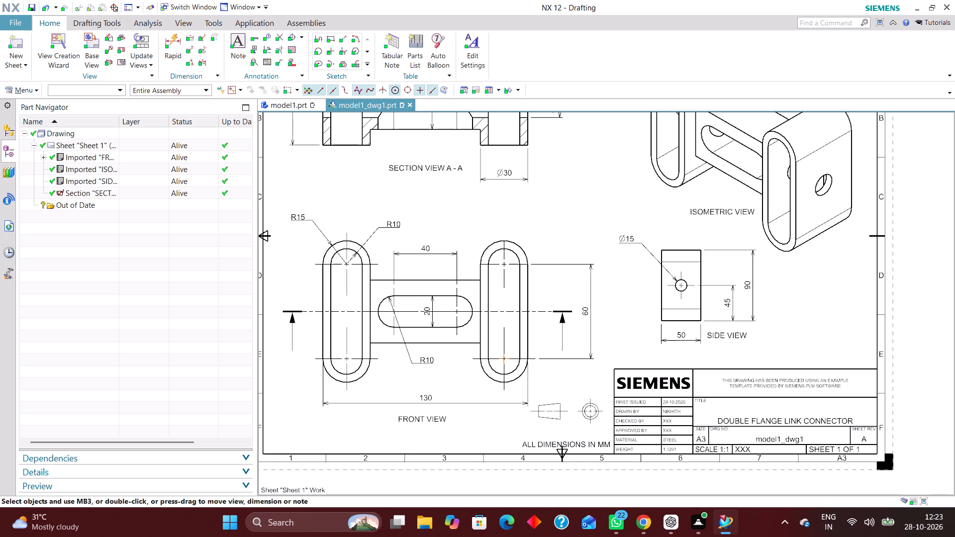
{"action": "scroll", "coordinate": [517, 230], "scroll_direction": "down", "scroll_amount": 3}
{"action": "scroll", "coordinate": [536, 205], "scroll_direction": "up", "scroll_amount": 2}
{"action": "right_click_drag", "start_coordinate": [550, 204], "coordinate": [495, 212]}
{"action": "right_click_drag", "start_coordinate": [565, 214], "coordinate": [508, 236]}
{"action": "right_click_drag", "start_coordinate": [547, 187], "coordinate": [508, 214]}
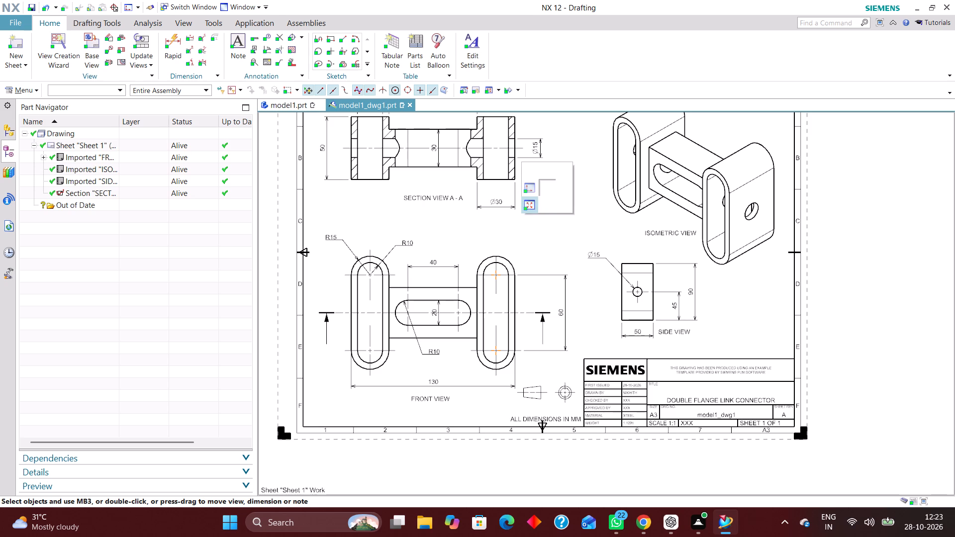
{"action": "right_click_drag", "start_coordinate": [566, 198], "coordinate": [514, 268]}
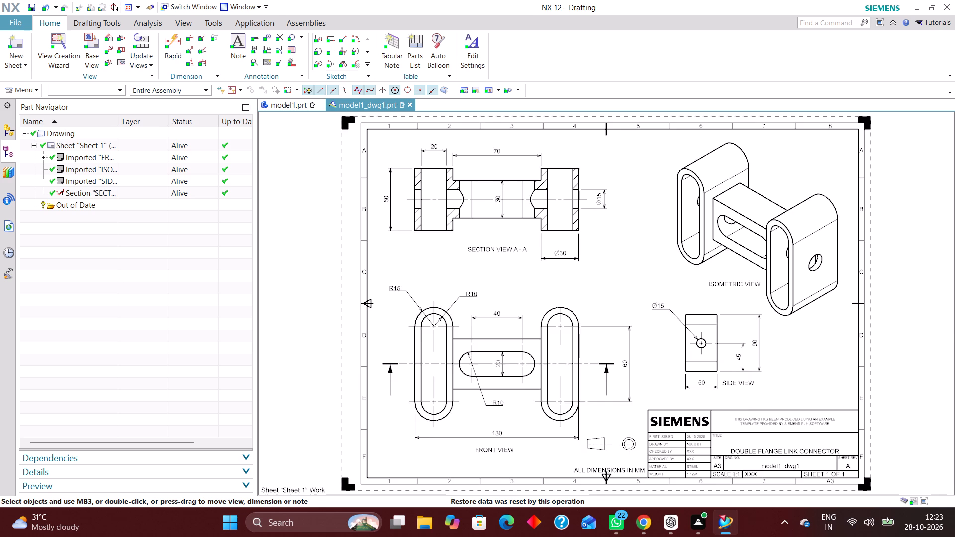
Make all layers invisible in the isometric view except layers 2, 223, 224, 225, 226 and 256.
{"action": "scroll", "coordinate": [618, 276], "scroll_direction": "up", "scroll_amount": 3}
{"action": "scroll", "coordinate": [614, 278], "scroll_direction": "down", "scroll_amount": 2}
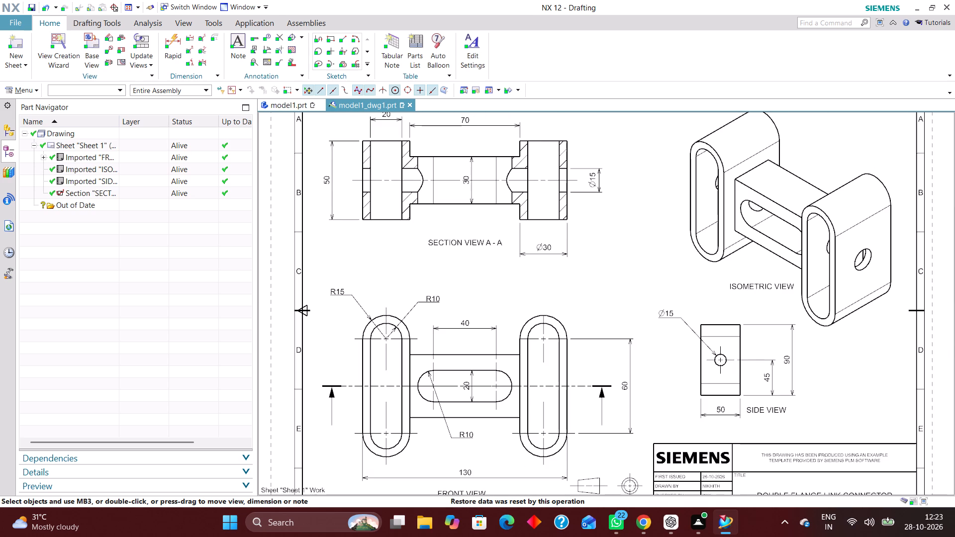
{"action": "left_click", "coordinate": [34, 92]}
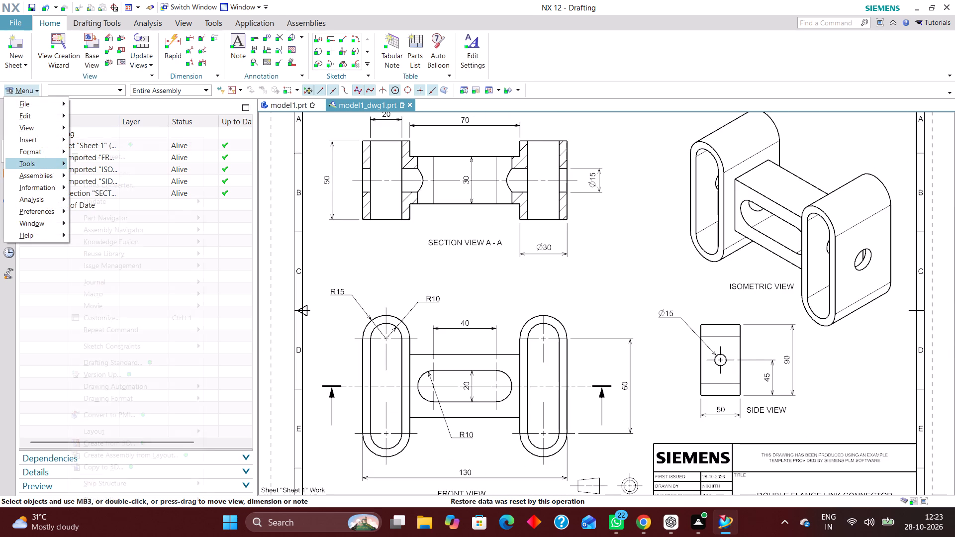
{"action": "left_click", "coordinate": [51, 151]}
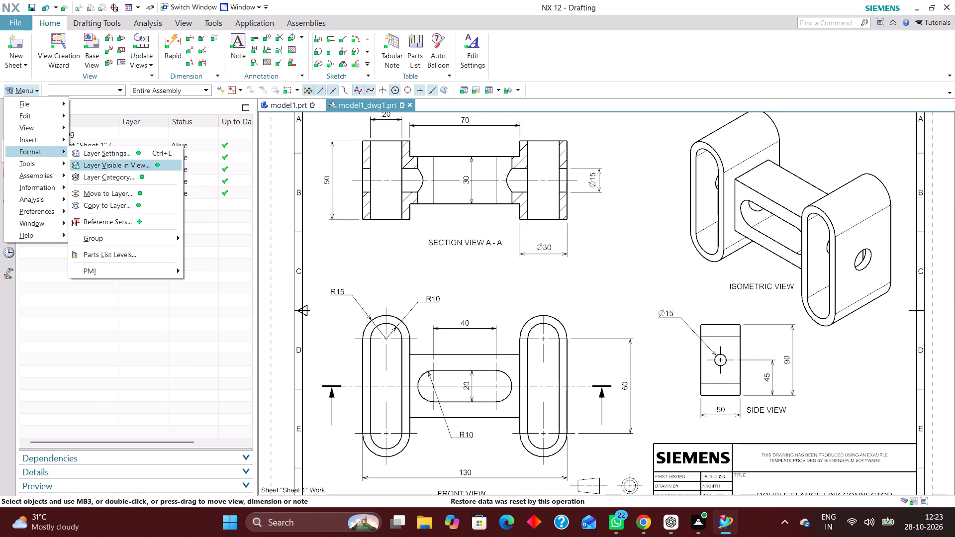
{"action": "left_click", "coordinate": [152, 166]}
{"action": "left_click", "coordinate": [178, 35]}
{"action": "left_click", "coordinate": [214, 157]}
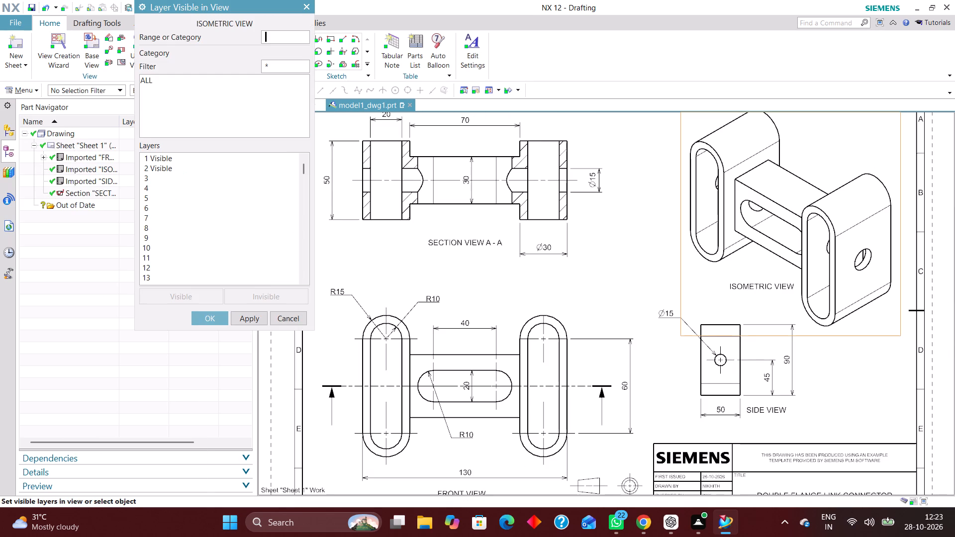
{"action": "left_click", "coordinate": [145, 81]}
{"action": "left_click", "coordinate": [275, 293]}
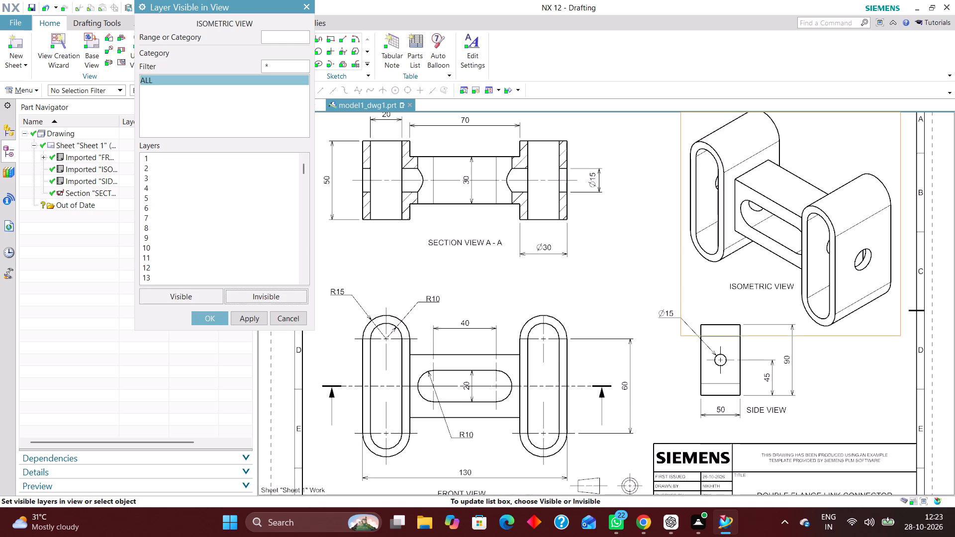
{"action": "left_click", "coordinate": [285, 35]}
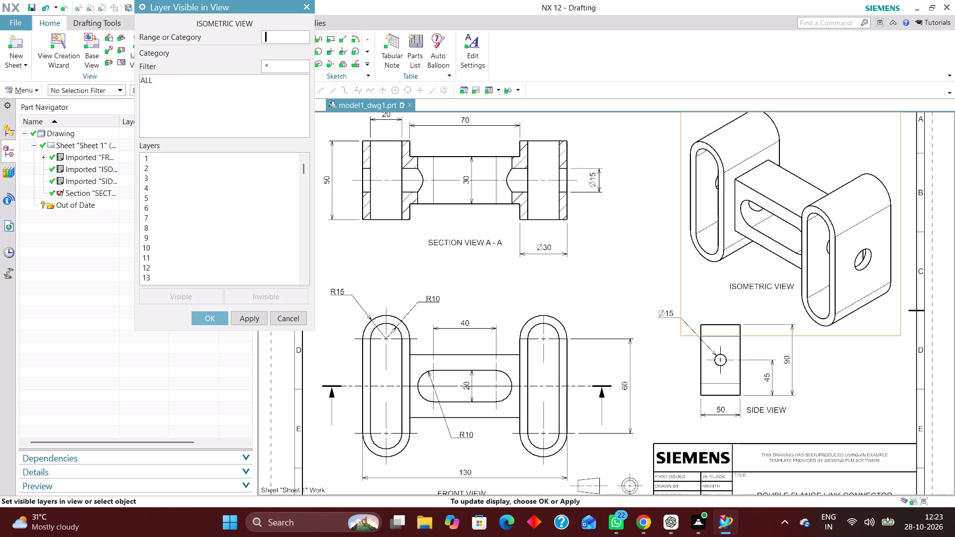
{"action": "key", "text": "2"}
{"action": "key", "text": "Return"}
{"action": "type", "text": "223"}
{"action": "key", "text": "Return"}
{"action": "type", "text": "224"}
{"action": "key", "text": "Return"}
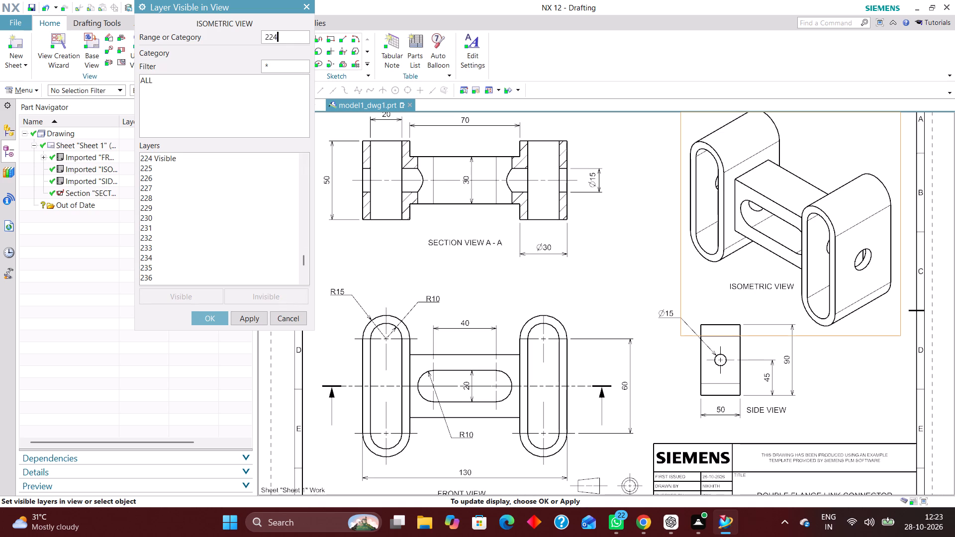
{"action": "type", "text": "225"}
{"action": "key", "text": "Return"}
{"action": "type", "text": "226"}
{"action": "key", "text": "Return"}
{"action": "type", "text": "256"}
{"action": "key", "text": "Return"}
{"action": "left_click", "coordinate": [198, 316]}
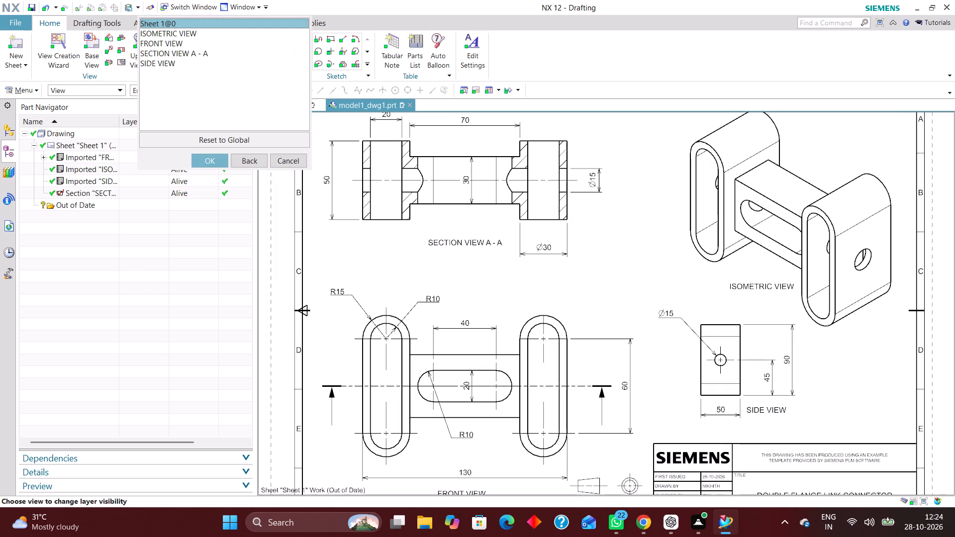
Make all layers invisible in the front view except layers 2, 223, 224, 225, 226 and 256.
{"action": "left_click", "coordinate": [190, 42]}
{"action": "left_click", "coordinate": [210, 164]}
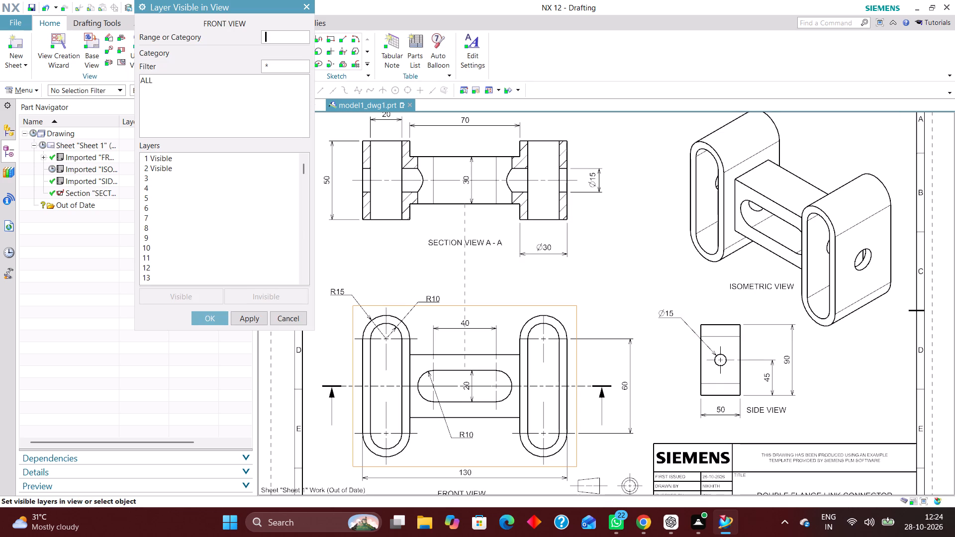
{"action": "left_click", "coordinate": [144, 80]}
{"action": "left_click", "coordinate": [281, 296]}
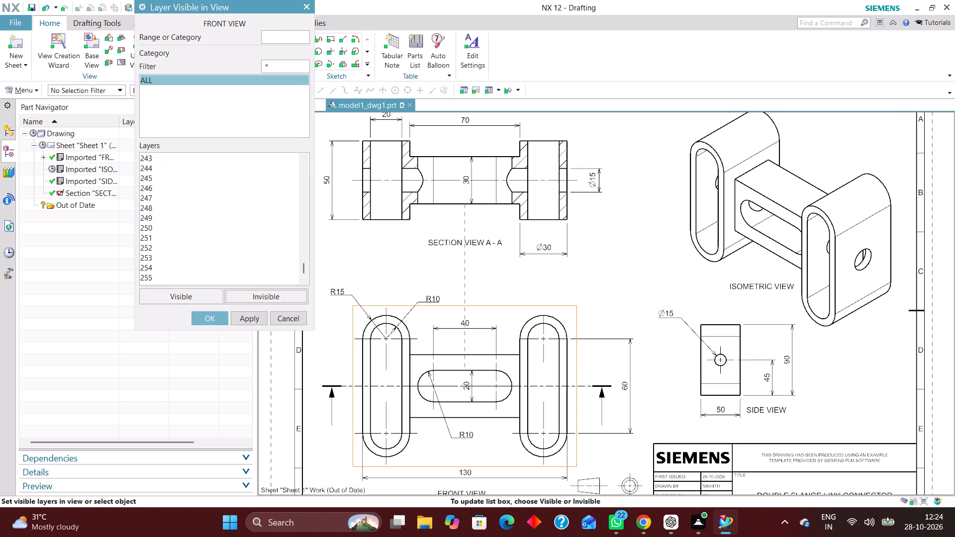
{"action": "left_click", "coordinate": [148, 80]}
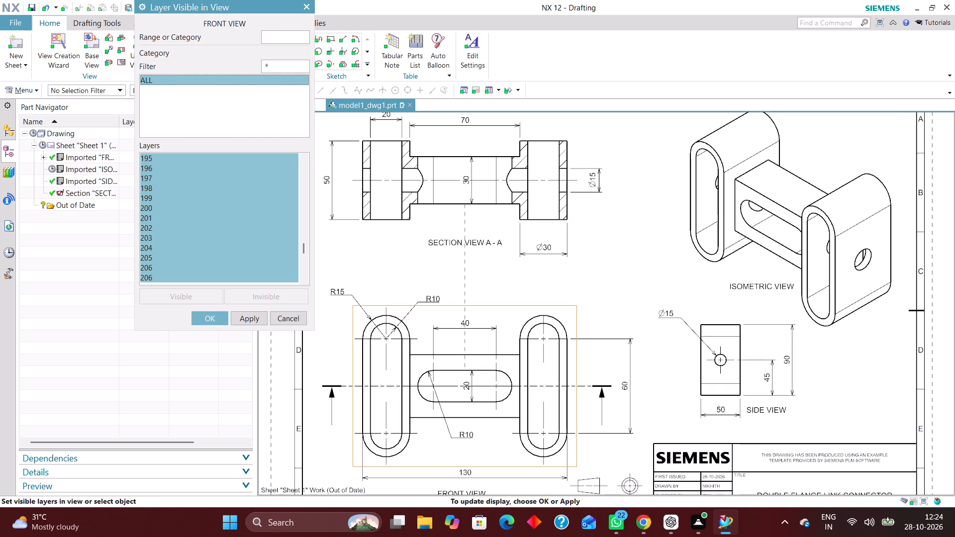
{"action": "left_click", "coordinate": [271, 292]}
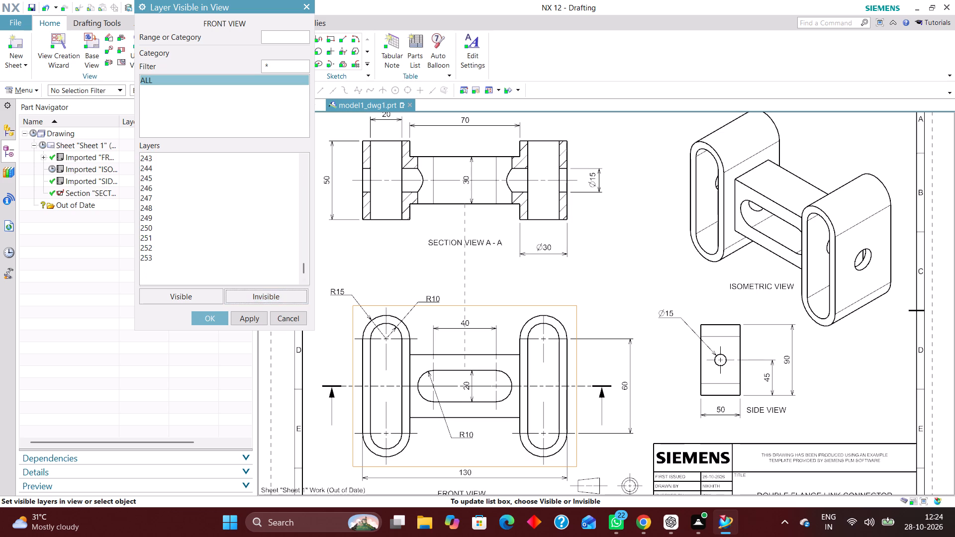
{"action": "left_click", "coordinate": [287, 37]}
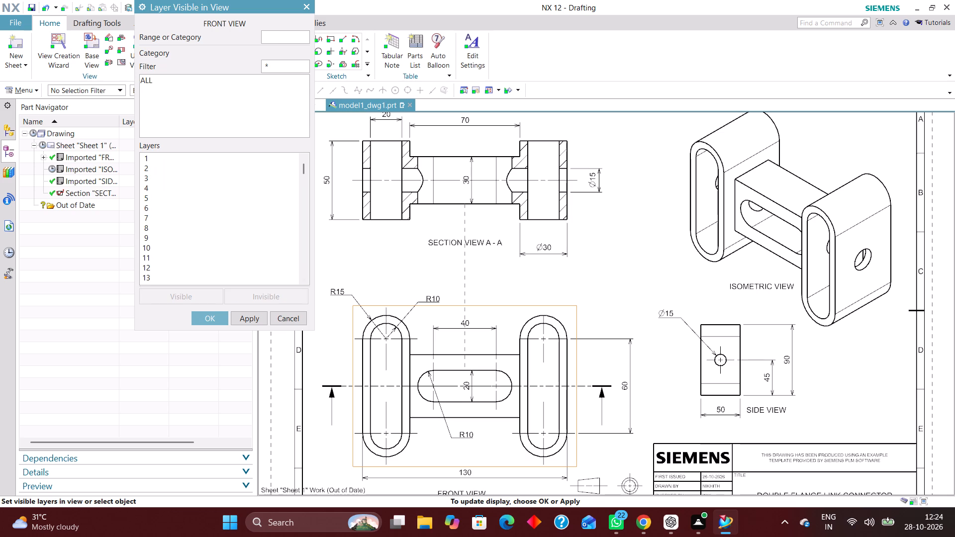
{"action": "key", "text": "2"}
{"action": "key", "text": "Return"}
{"action": "type", "text": "223"}
{"action": "key", "text": "Return"}
{"action": "type", "text": "224"}
{"action": "key", "text": "Return"}
{"action": "type", "text": "225"}
{"action": "key", "text": "Return"}
{"action": "type", "text": "226"}
{"action": "key", "text": "Return"}
{"action": "type", "text": "256"}
{"action": "key", "text": "Return"}
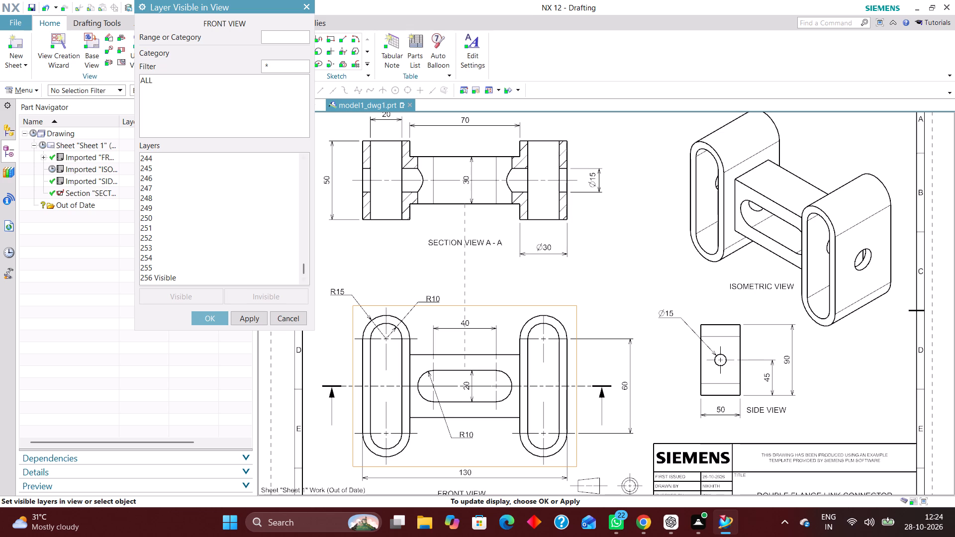
{"action": "left_click", "coordinate": [211, 319]}
Make all layers invisible in section view A-A except layers 2, 223, 224, 225, 226 and 256.
{"action": "left_click", "coordinate": [207, 50]}
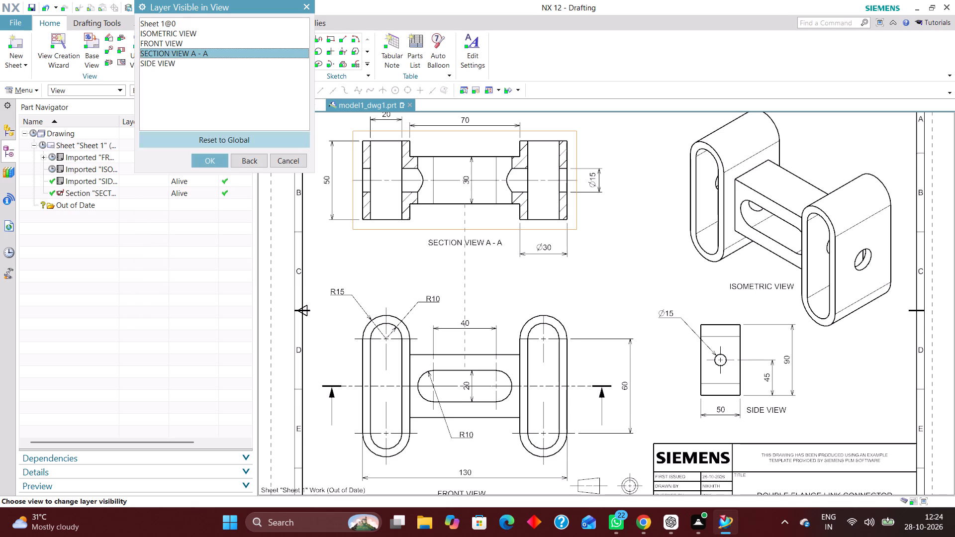
{"action": "left_click", "coordinate": [216, 157]}
{"action": "left_click", "coordinate": [151, 82]}
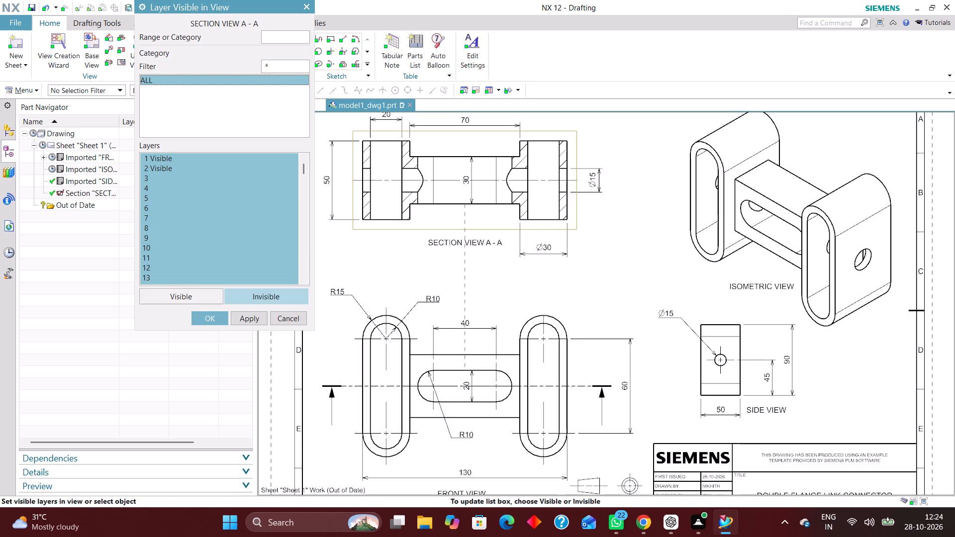
{"action": "left_click", "coordinate": [281, 293]}
{"action": "left_click", "coordinate": [269, 37]}
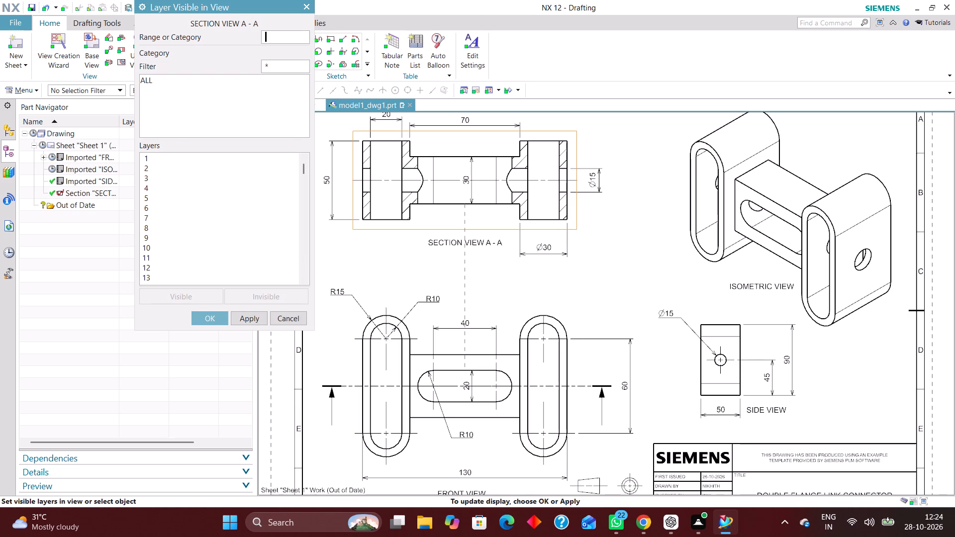
{"action": "key", "text": "2"}
{"action": "key", "text": "Return"}
{"action": "type", "text": "223"}
{"action": "key", "text": "Return"}
{"action": "type", "text": "224"}
{"action": "key", "text": "Return"}
{"action": "type", "text": "225"}
{"action": "key", "text": "Return"}
{"action": "type", "text": "226"}
{"action": "key", "text": "Return"}
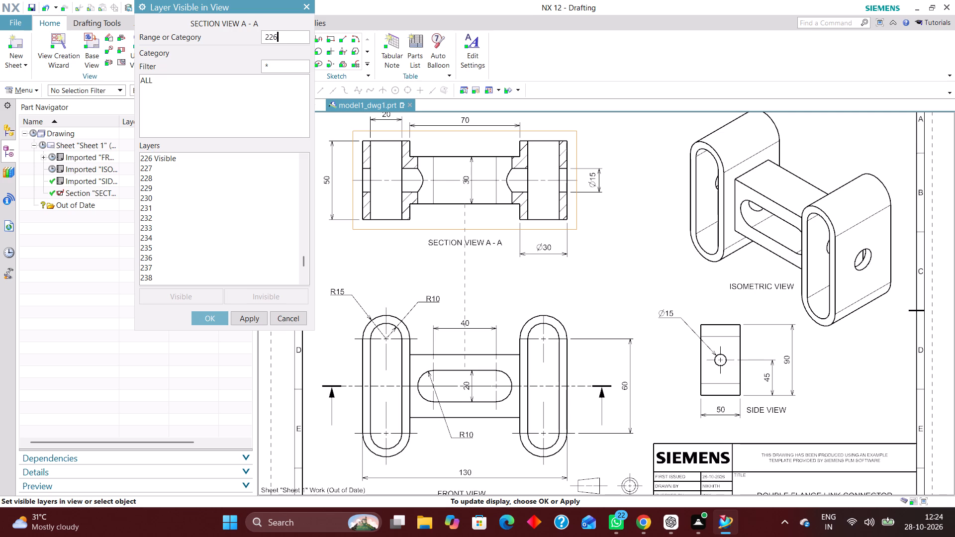
{"action": "type", "text": "256"}
{"action": "key", "text": "Return"}
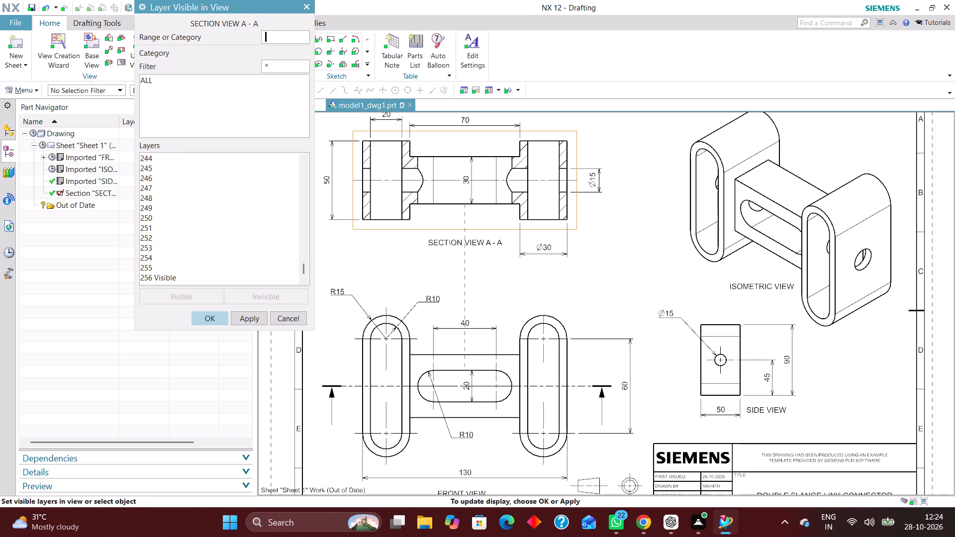
{"action": "left_click", "coordinate": [213, 323]}
Make all layers invisible in the side view except layers 2, 223, 224, 225, 226 and 256, and finish the layer visibility settings.
{"action": "left_click", "coordinate": [166, 61]}
{"action": "left_click", "coordinate": [218, 162]}
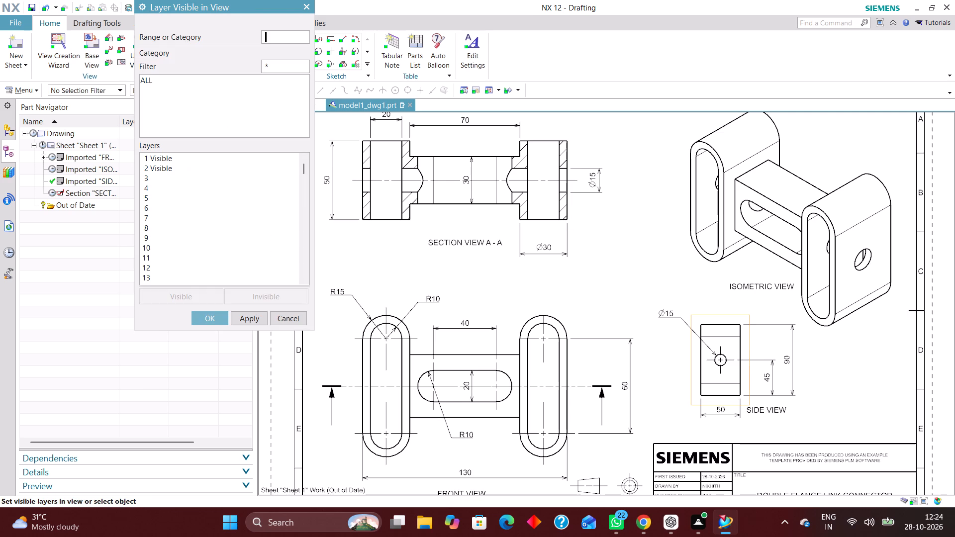
{"action": "left_click", "coordinate": [145, 80]}
{"action": "left_click", "coordinate": [289, 295]}
{"action": "left_click", "coordinate": [287, 37]}
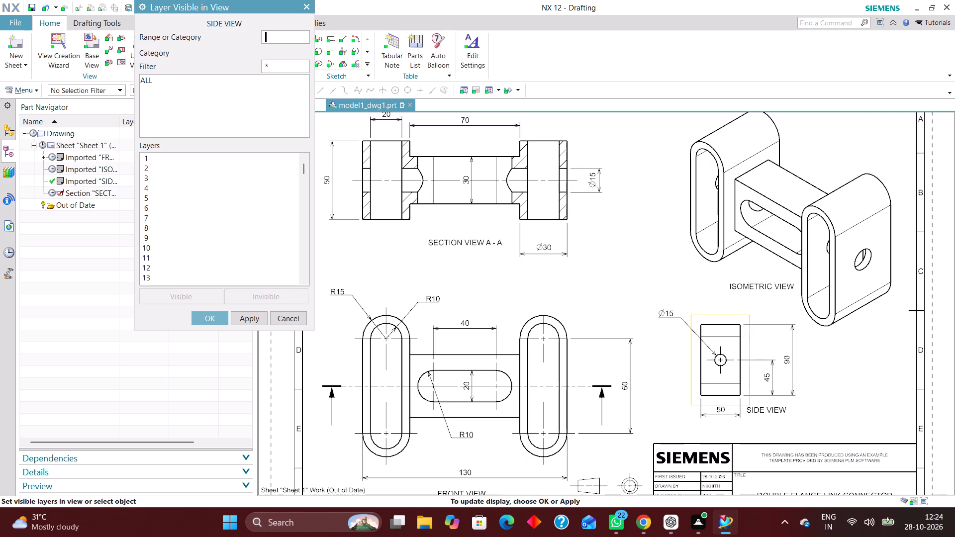
{"action": "key", "text": "2"}
{"action": "key", "text": "Return"}
{"action": "type", "text": "223"}
{"action": "key", "text": "Return"}
{"action": "type", "text": "224"}
{"action": "key", "text": "Return"}
{"action": "type", "text": "225"}
{"action": "key", "text": "Return"}
{"action": "type", "text": "22"}
{"action": "key", "text": "Return"}
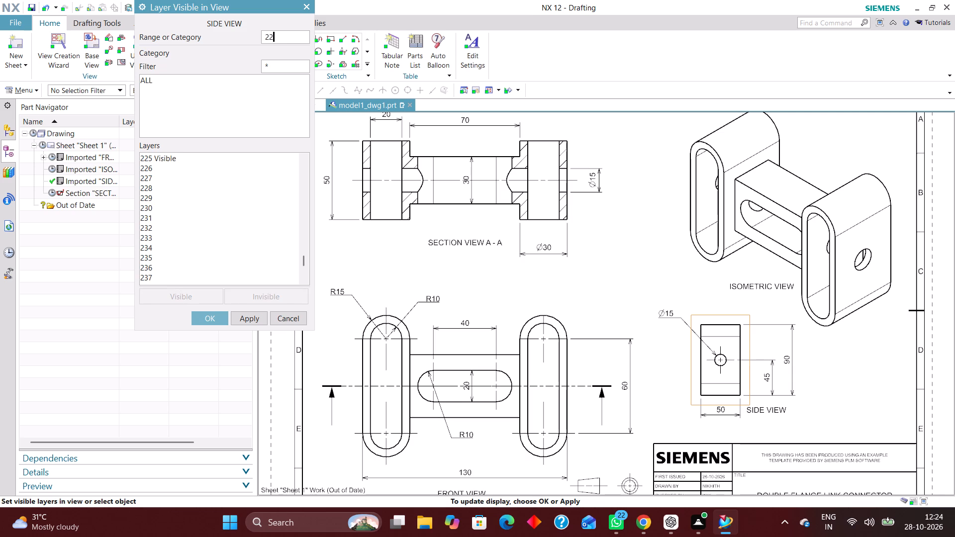
{"action": "key", "text": "6"}
{"action": "key", "text": "Return"}
{"action": "type", "text": "256"}
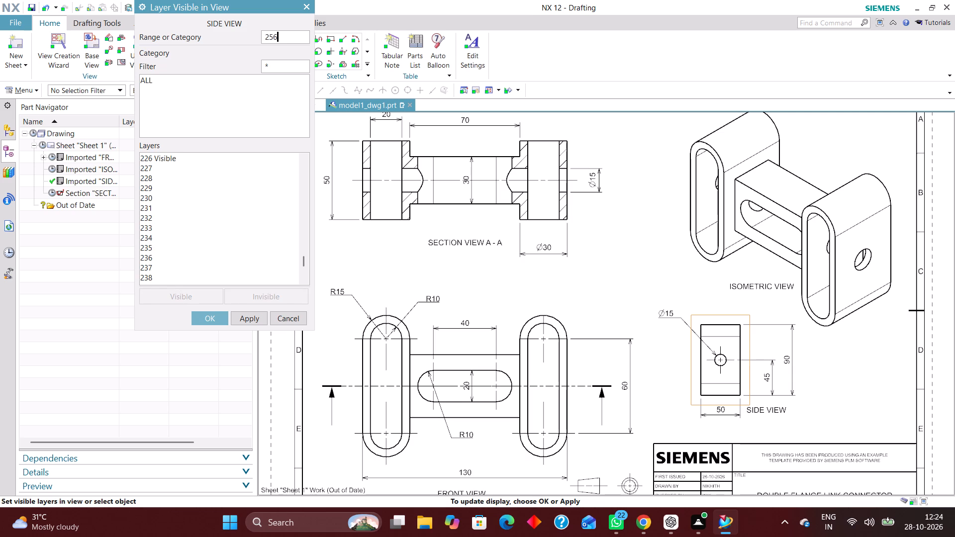
{"action": "key", "text": "Return"}
{"action": "left_click", "coordinate": [205, 317]}
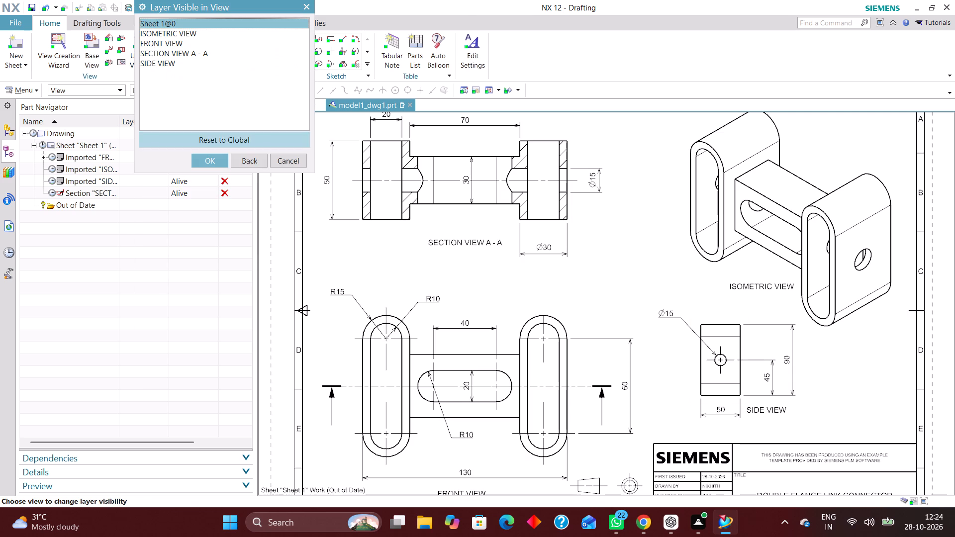
{"action": "left_click", "coordinate": [294, 161]}
{"action": "left_click", "coordinate": [32, 131]}
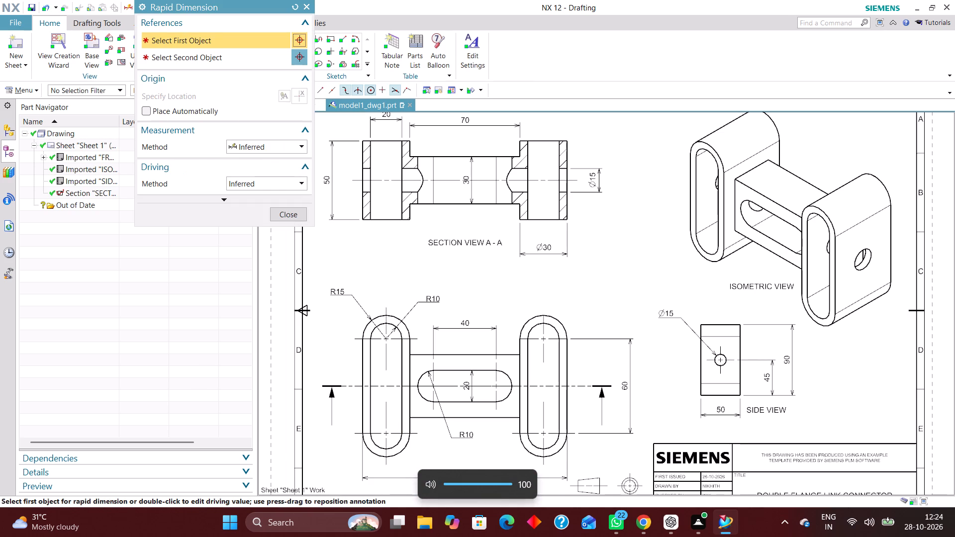
{"action": "left_click", "coordinate": [288, 217]}
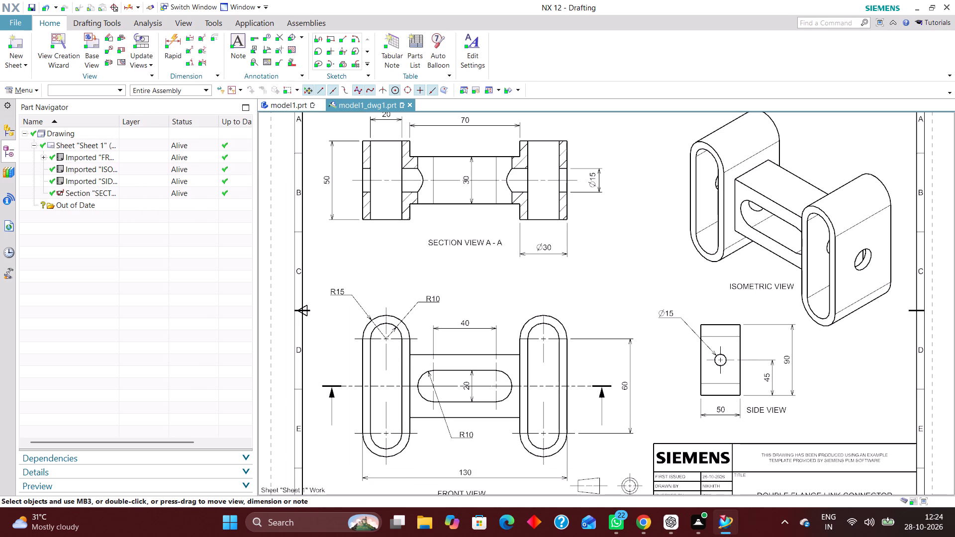
Select all dimensions on the sheet and move them to layer 223 through their object display settings.
{"action": "left_click", "coordinate": [104, 91]}
{"action": "left_click", "coordinate": [86, 129]}
{"action": "key", "text": "ctrl+a"}
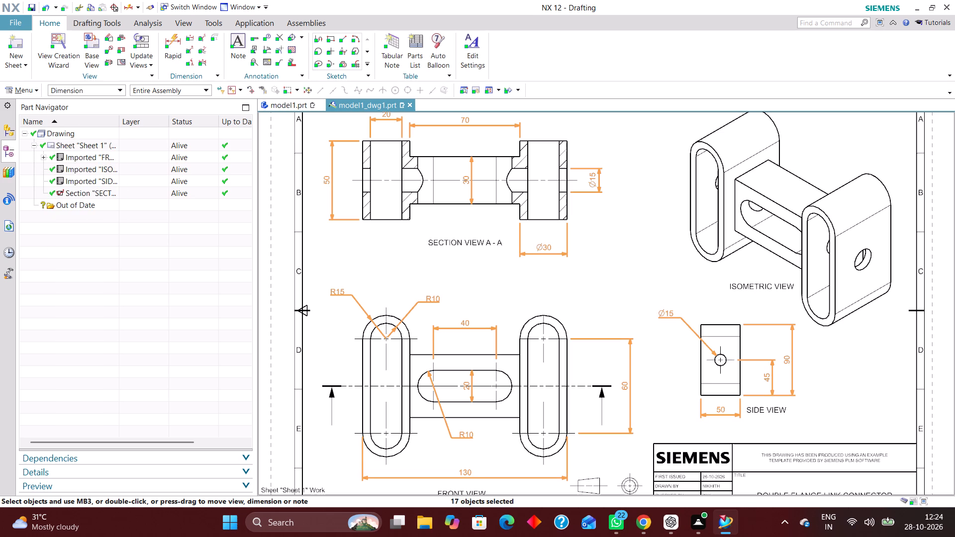
{"action": "key", "text": "ctrl+j"}
{"action": "type", "text": "223"}
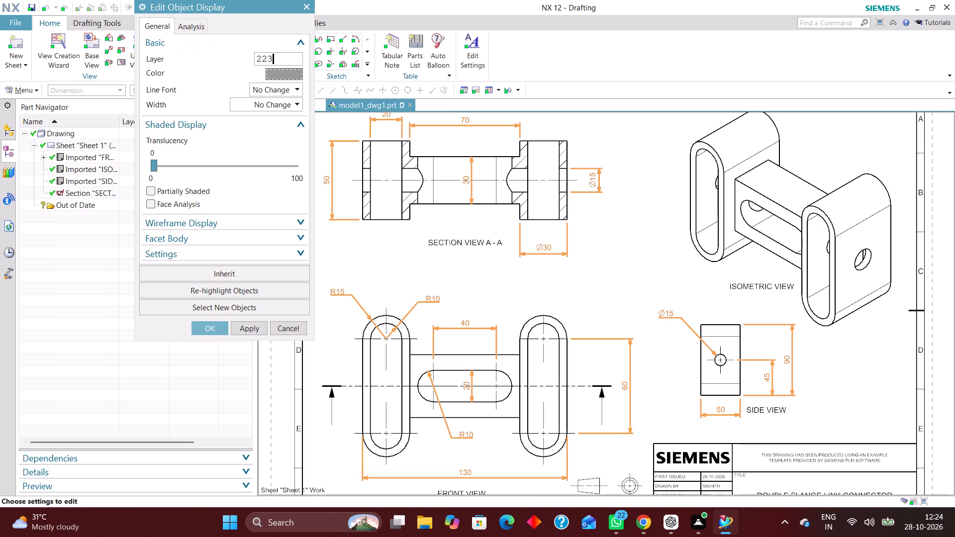
{"action": "key", "text": "Return"}
Select all notes on the sheet and move them to layer 224 through their object display settings.
{"action": "left_click", "coordinate": [92, 91]}
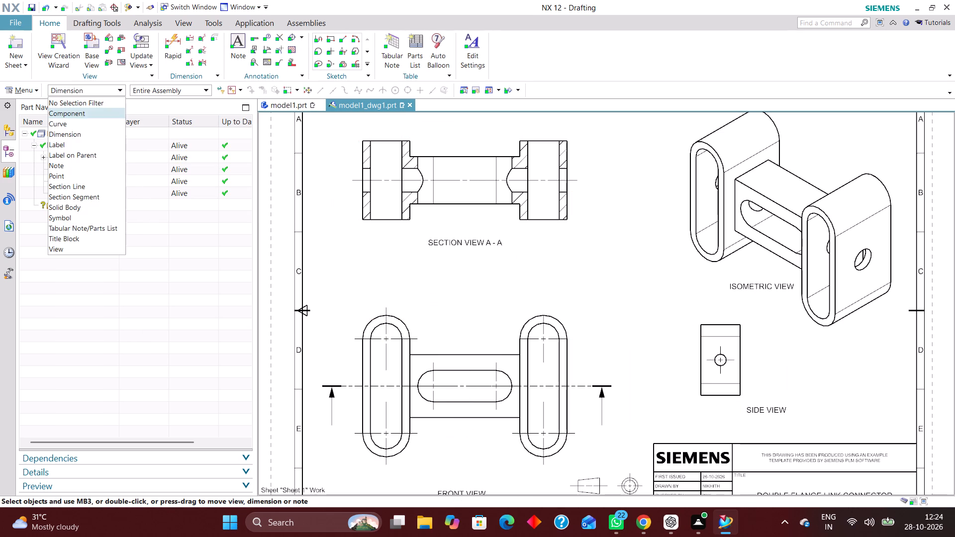
{"action": "left_click", "coordinate": [79, 174]}
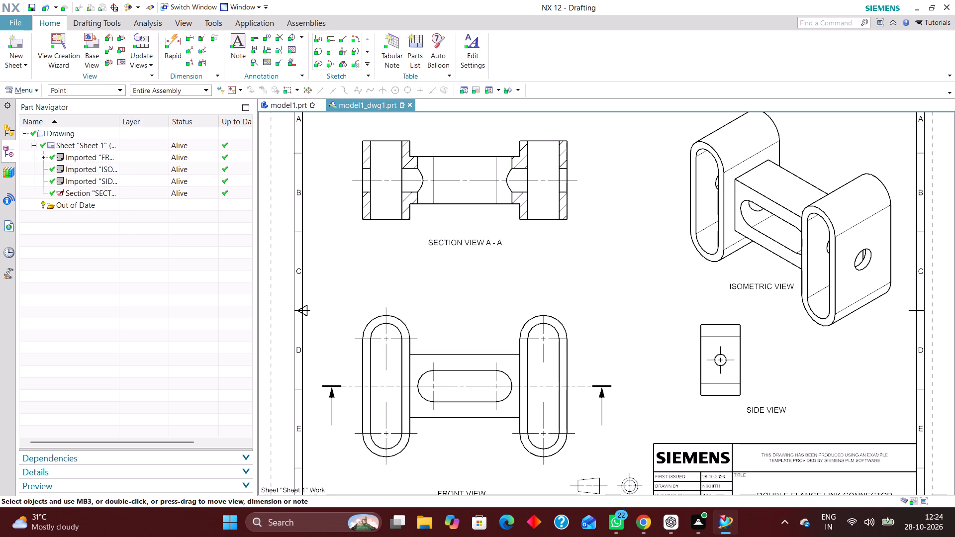
{"action": "left_click", "coordinate": [93, 89]}
{"action": "left_click", "coordinate": [76, 163]}
{"action": "key", "text": "ctrl+a"}
{"action": "key", "text": "ctrl+j"}
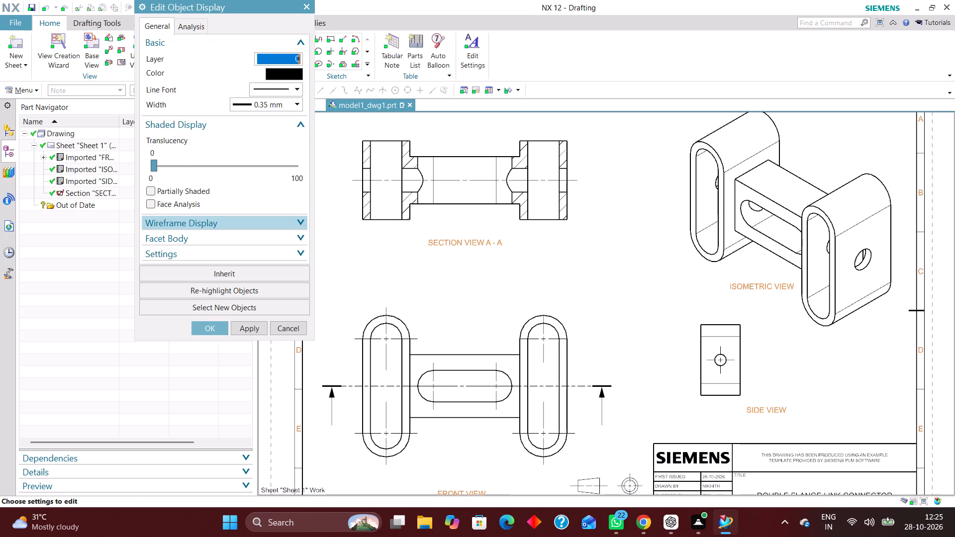
{"action": "type", "text": "224"}
{"action": "key", "text": "Return"}
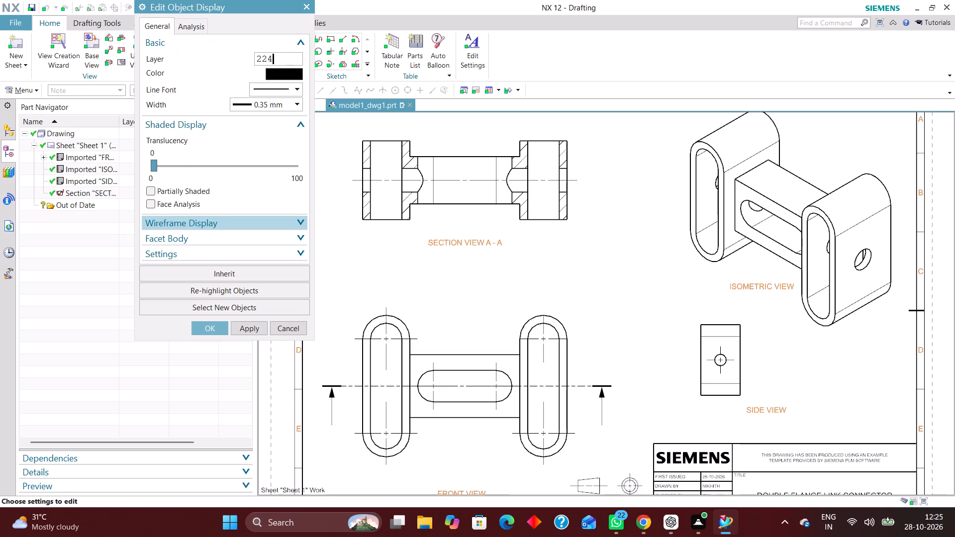
{"action": "left_click", "coordinate": [221, 326]}
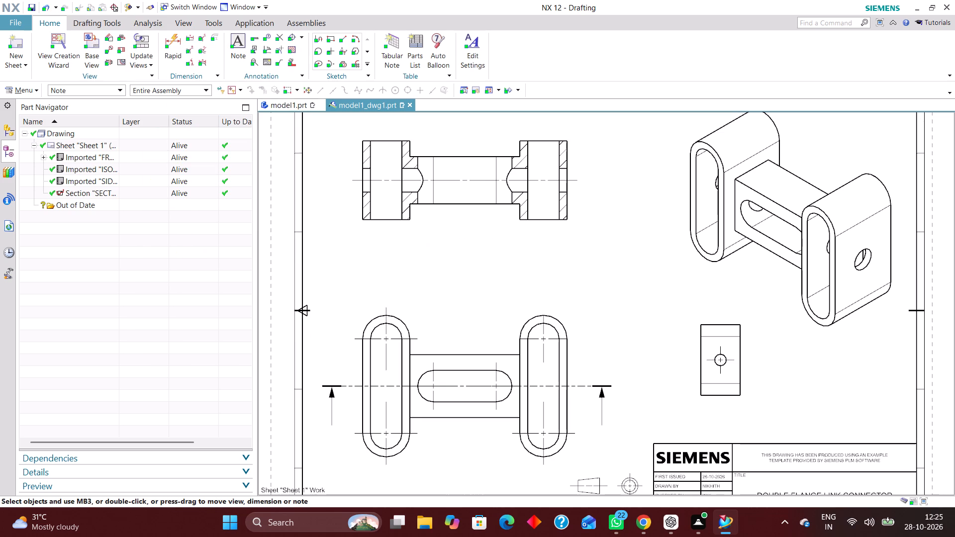
Select all symbols on the sheet, including centerlines and hatching, and move them to layer 225 through their object display settings.
{"action": "left_click", "coordinate": [93, 88]}
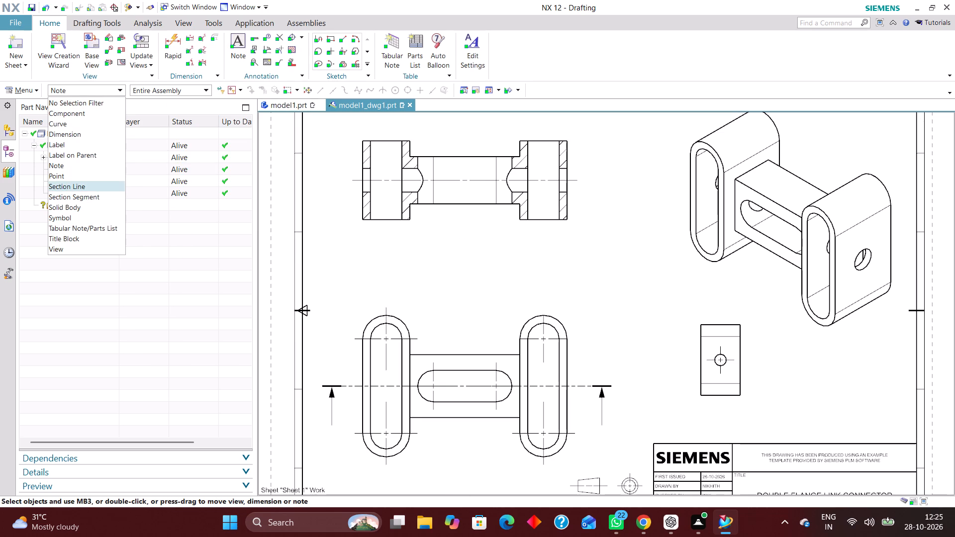
{"action": "left_click", "coordinate": [82, 217]}
{"action": "key", "text": "ctrl+a"}
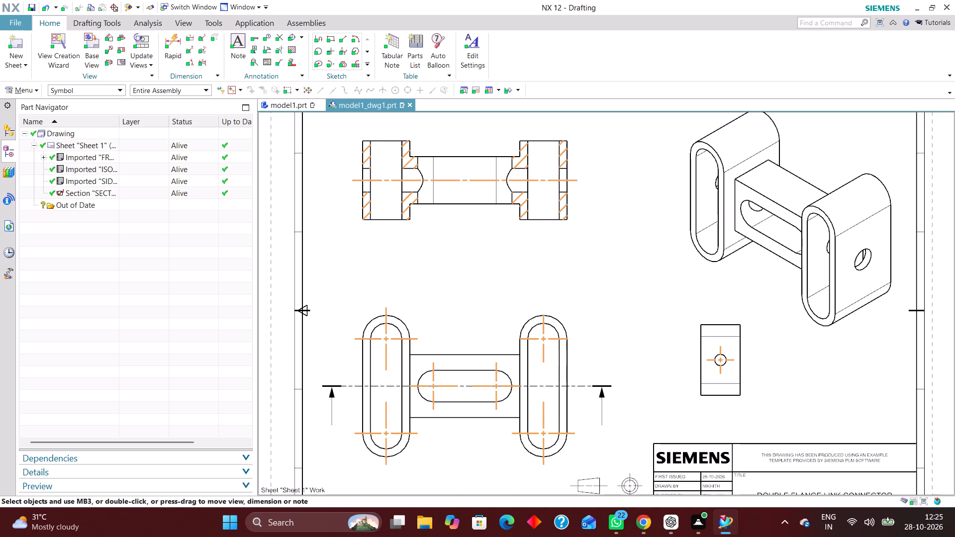
{"action": "key", "text": "ctrl+j"}
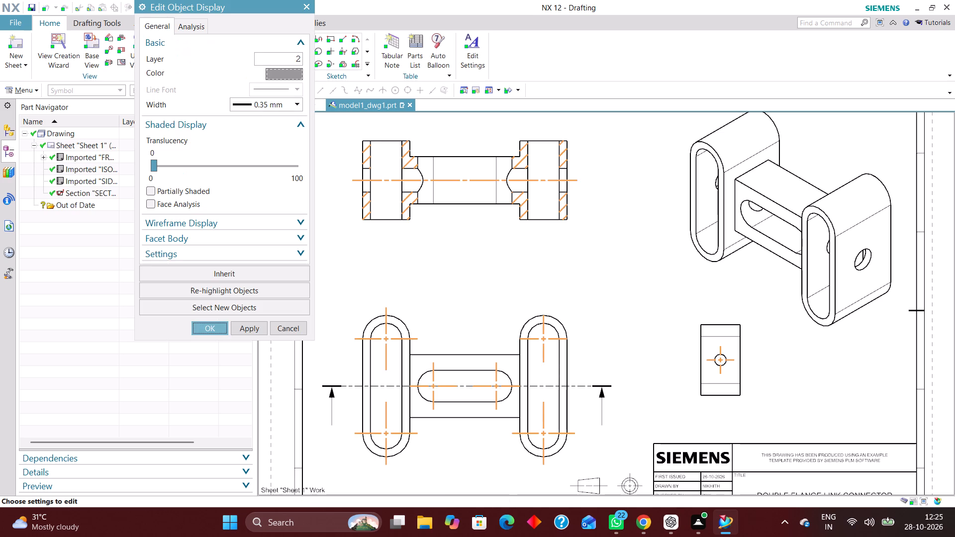
{"action": "left_click_drag", "start_coordinate": [291, 59], "coordinate": [384, 59]}
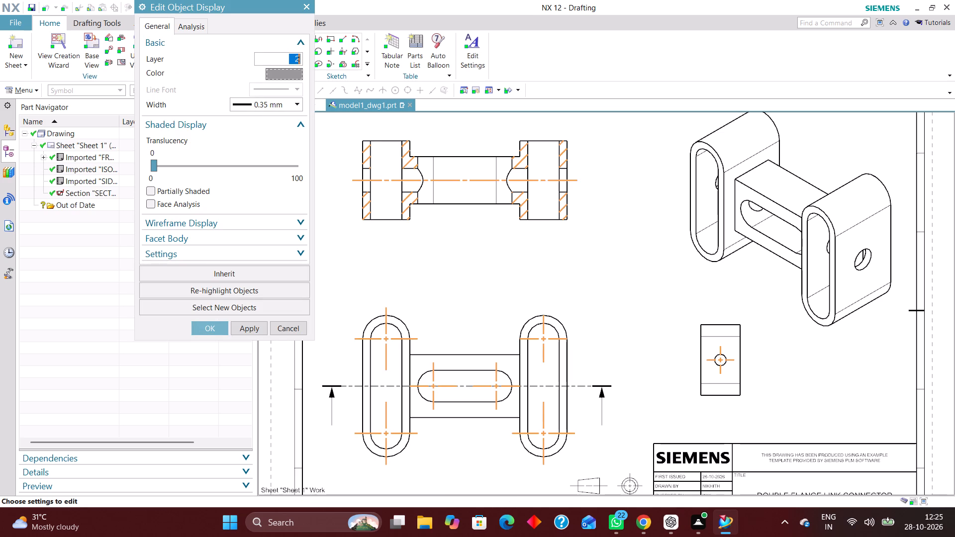
{"action": "type", "text": "225"}
{"action": "key", "text": "Return"}
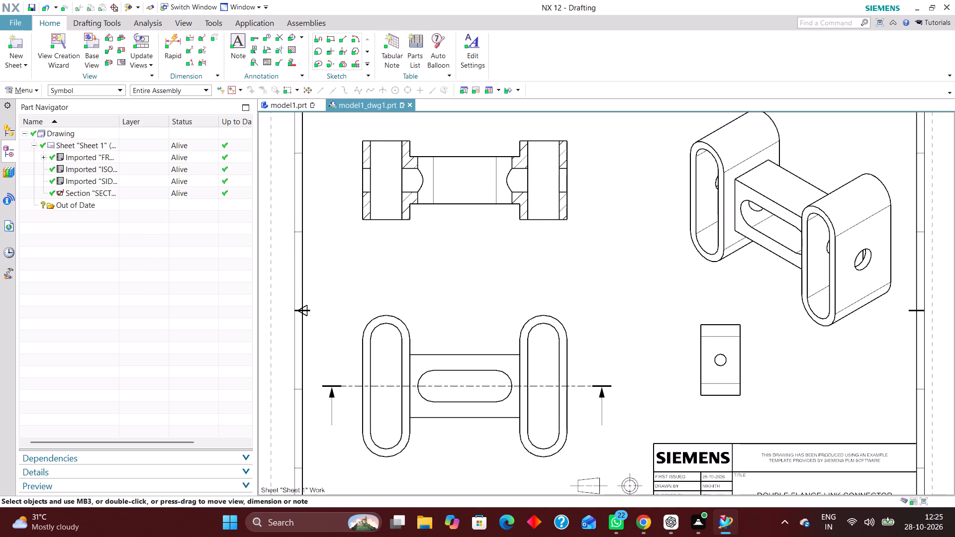
Select the section line in the front view and move it to layer 226 through its object display settings.
{"action": "left_click", "coordinate": [98, 91]}
{"action": "left_click", "coordinate": [86, 183]}
{"action": "key", "text": "ctrl+a"}
{"action": "key", "text": "ctrl+j"}
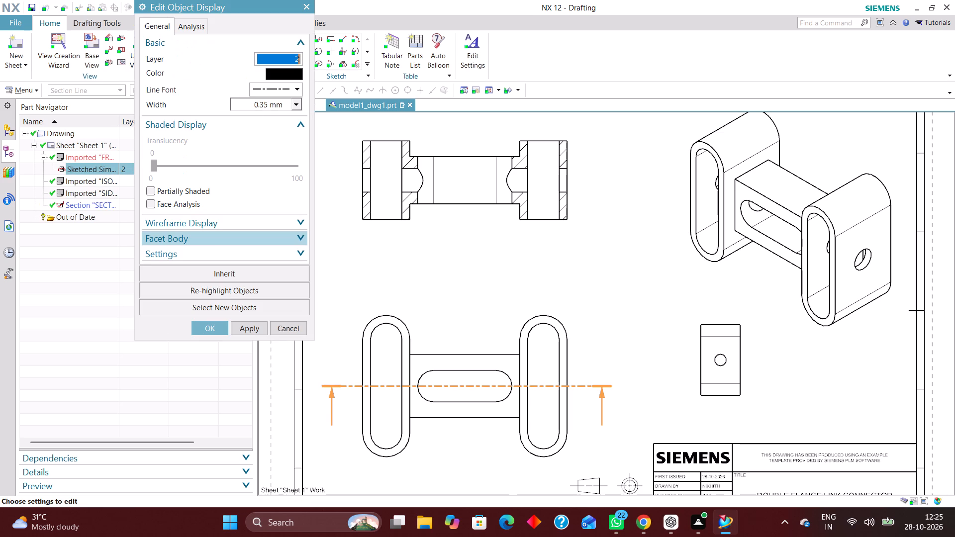
{"action": "type", "text": "226"}
{"action": "key", "text": "Return"}
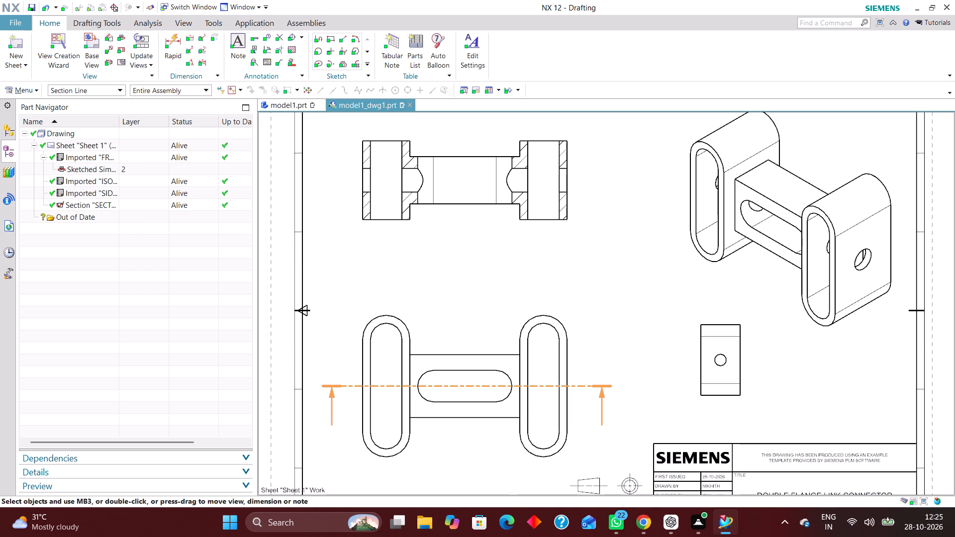
{"action": "left_click", "coordinate": [100, 94]}
{"action": "left_click", "coordinate": [342, 250]}
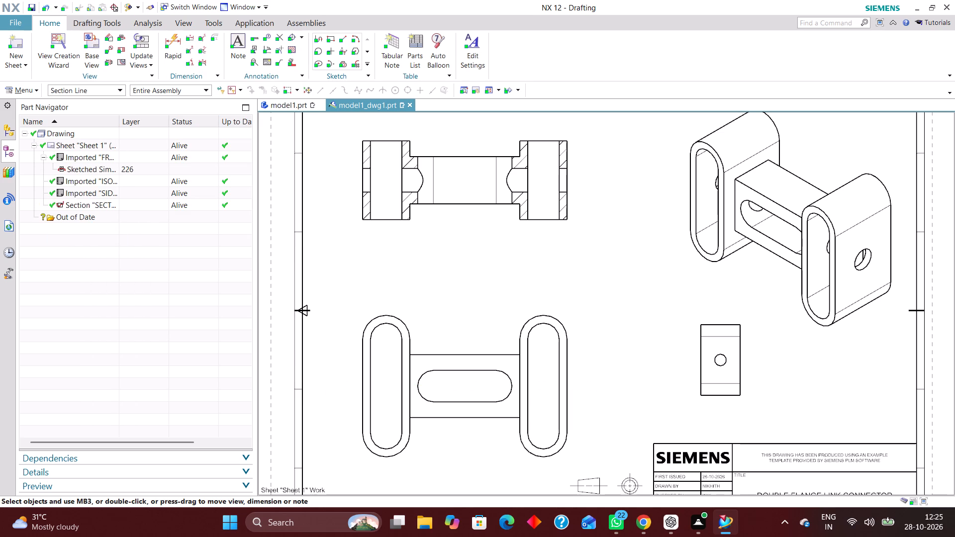
Turn on all layers under the ALL category in the layer settings and toggle the category's Visible Only option.
{"action": "key", "text": "ctrl+l"}
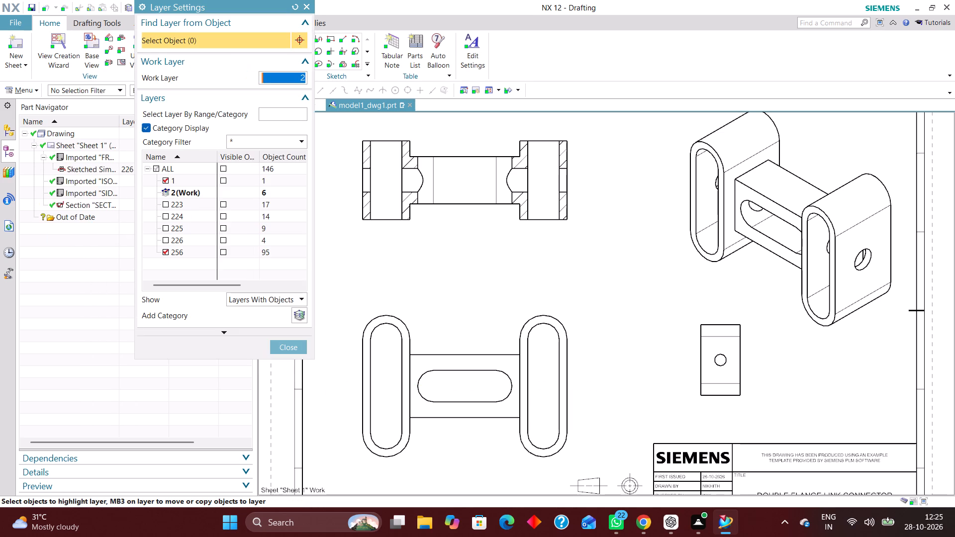
{"action": "left_click", "coordinate": [156, 167]}
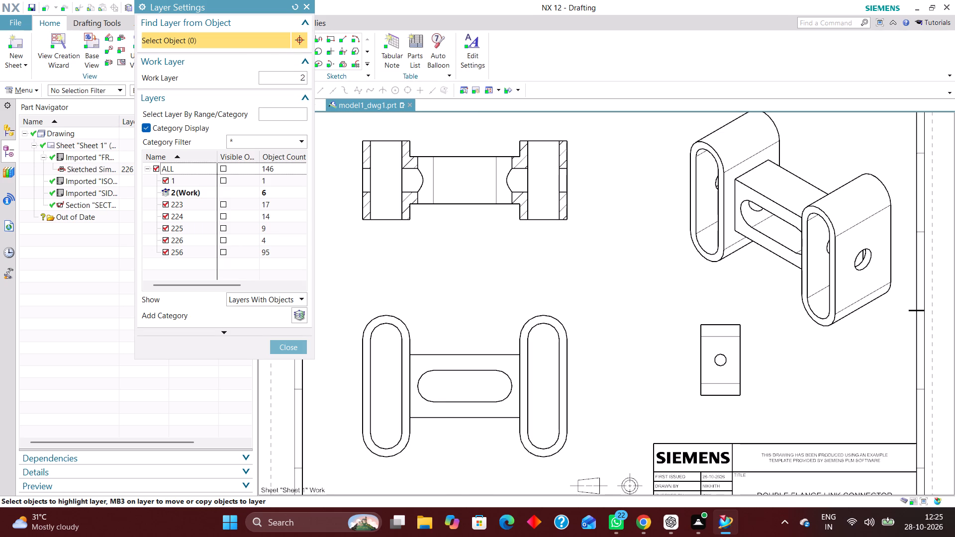
{"action": "left_click", "coordinate": [221, 167]}
{"action": "left_click", "coordinate": [300, 348]}
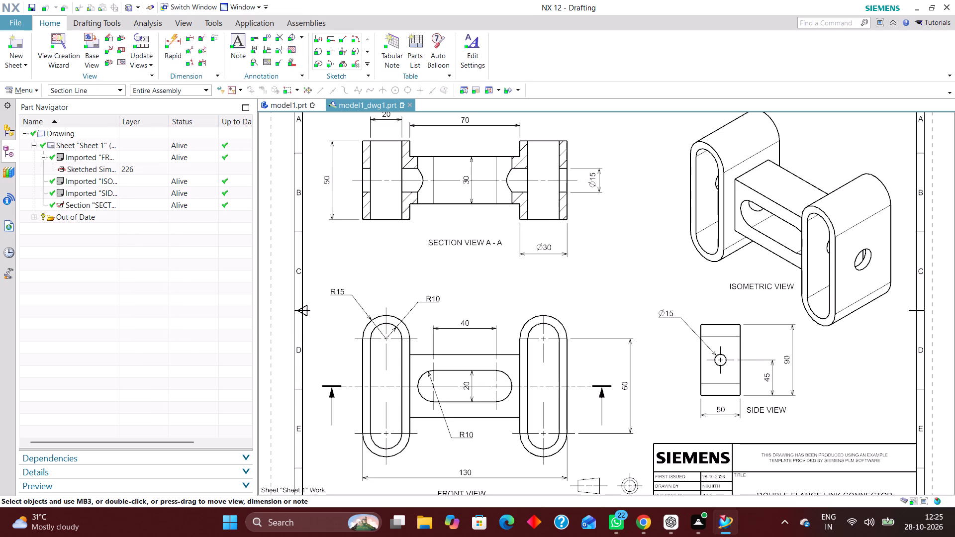
{"action": "right_click_drag", "start_coordinate": [403, 254], "coordinate": [328, 306]}
{"action": "right_click_drag", "start_coordinate": [393, 245], "coordinate": [347, 288]}
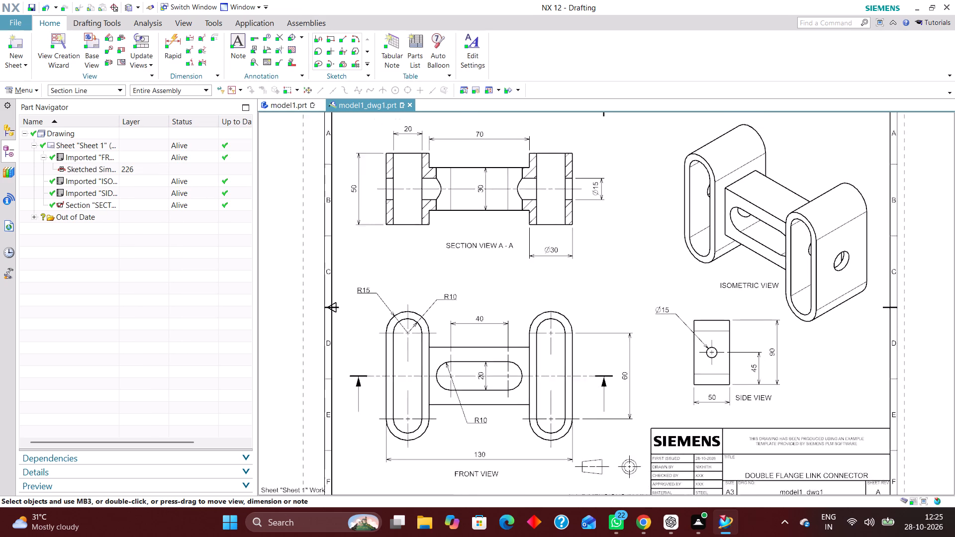
{"action": "right_click_drag", "start_coordinate": [644, 229], "coordinate": [604, 316]}
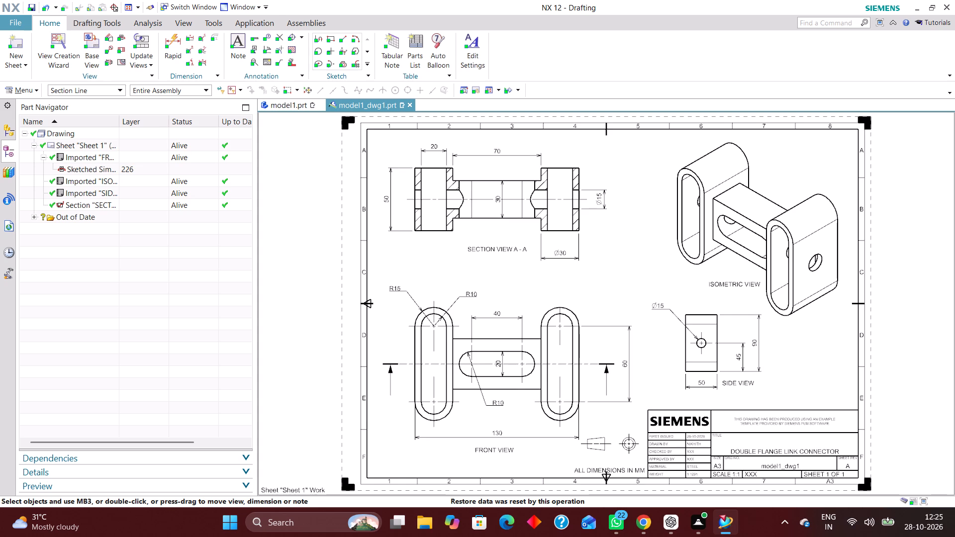